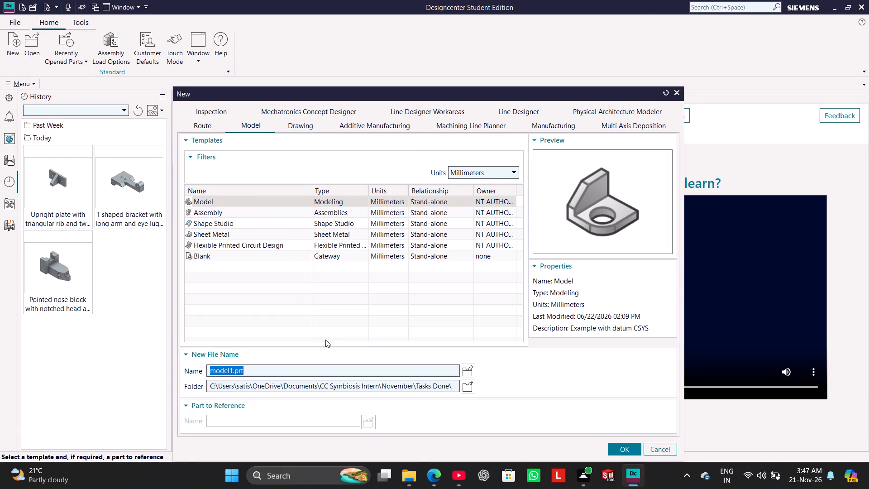
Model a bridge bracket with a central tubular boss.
Create a new part from the millimetre Model template, named "Bridge bracket with central tube boss and end feet".
key("ctrl+v")
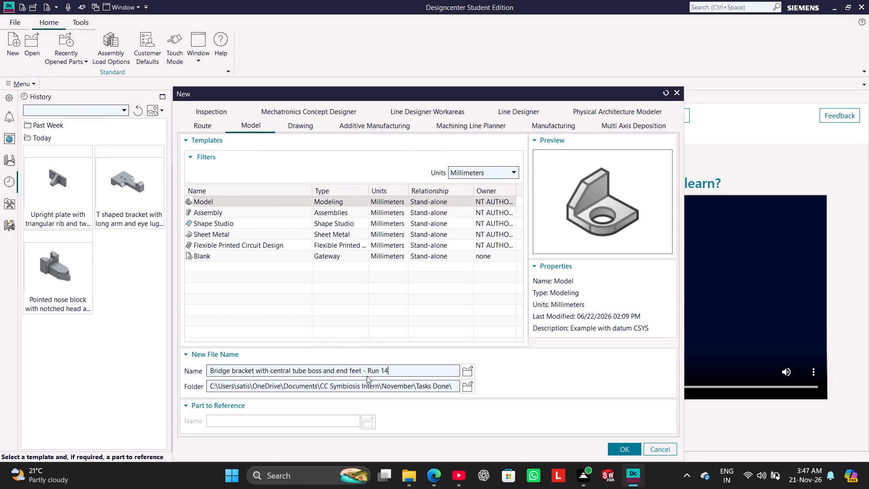
key("BackSpace")
key("BackSpace")
key("BackSpace")
key("BackSpace")
key("BackSpace")
key("BackSpace")
key("BackSpace")
key("BackSpace")
key("BackSpace")
key("ctrl+a")
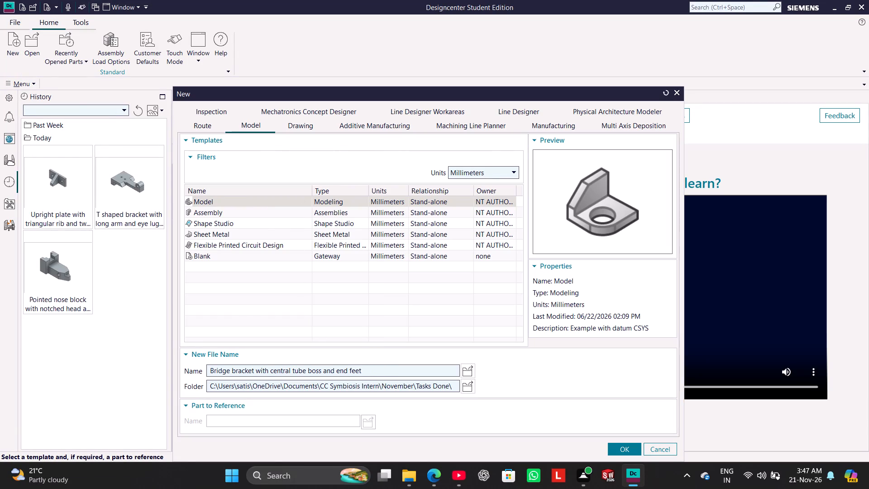
left_click(356, 374)
double_click(356, 374)
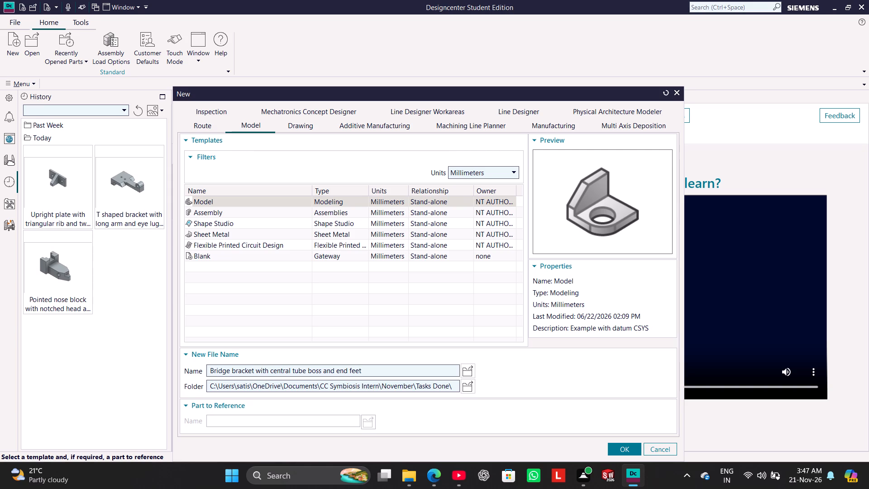
key("ctrl+c")
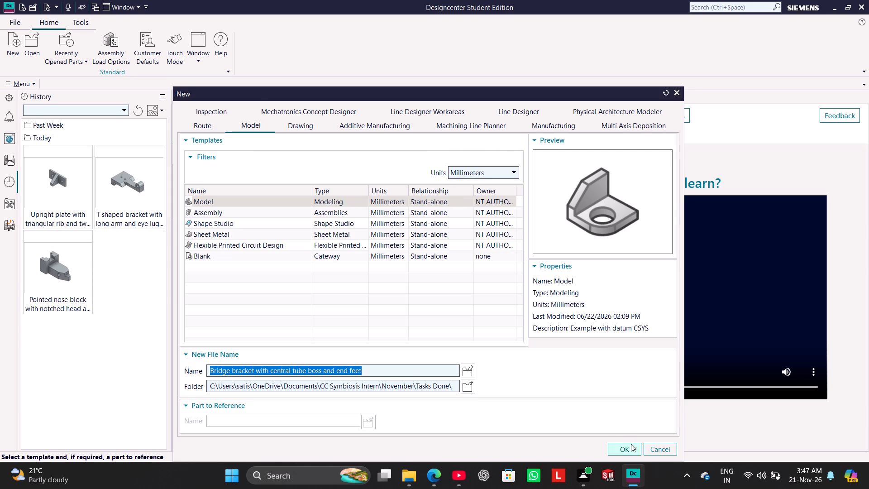
left_click(627, 446)
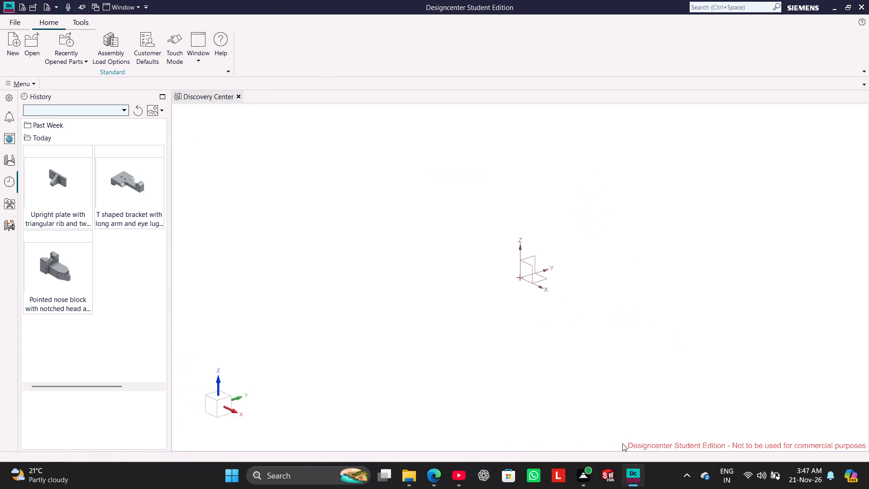
Start recording a C# journal named "Bridge bracket with central tube boss and end feet" in the Tasks Done folder.
left_click(345, 25)
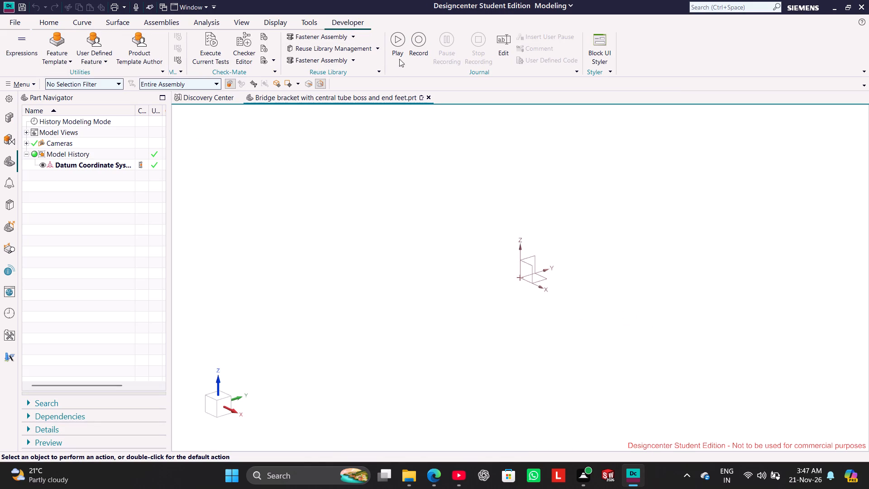
left_click(426, 44)
left_click(268, 293)
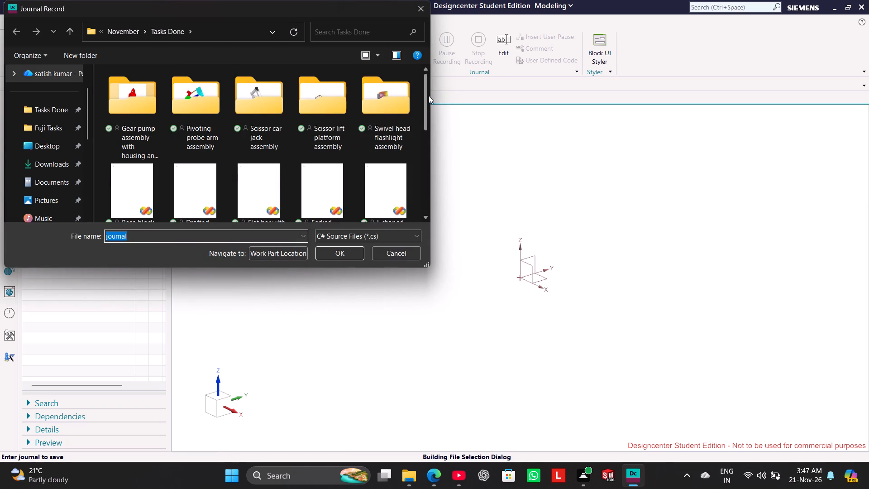
key("ctrl+v")
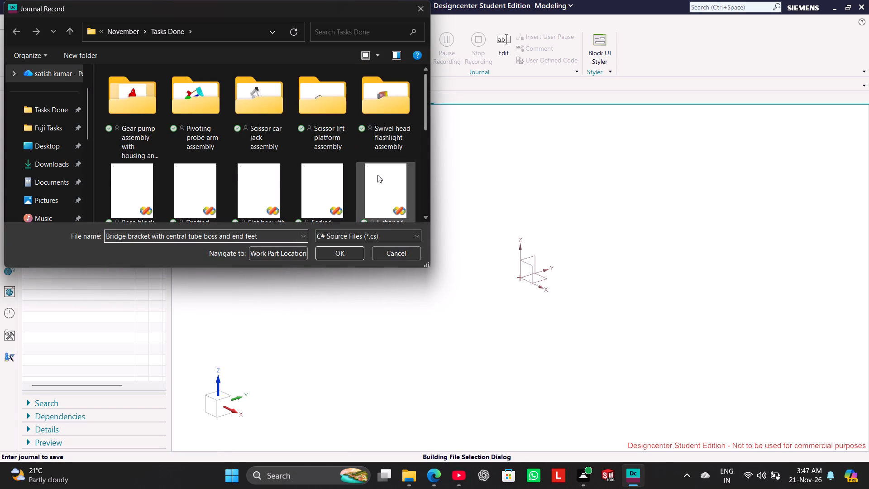
left_click(353, 258)
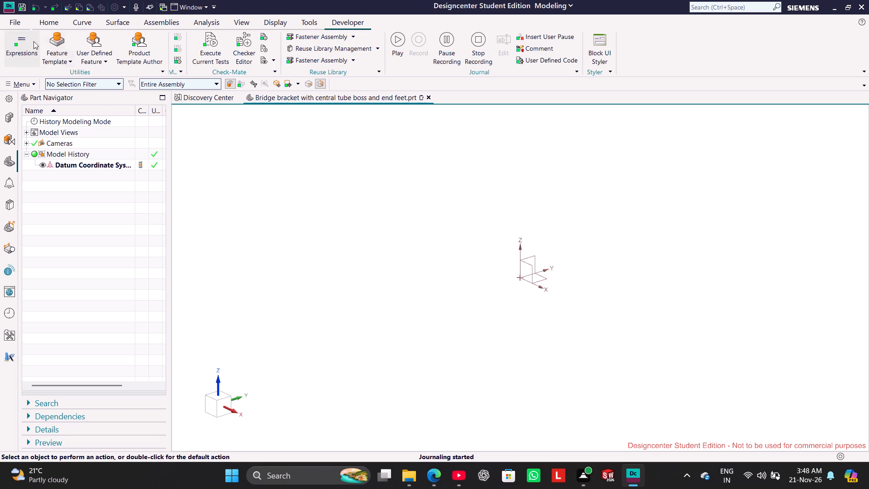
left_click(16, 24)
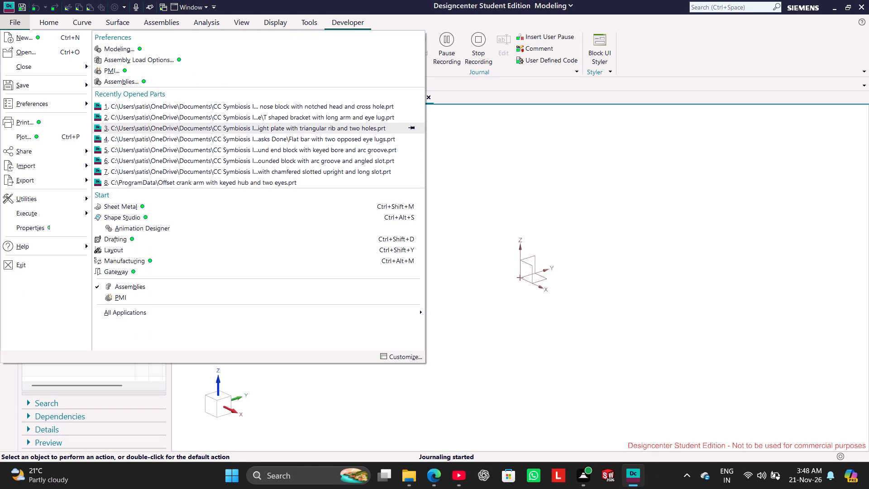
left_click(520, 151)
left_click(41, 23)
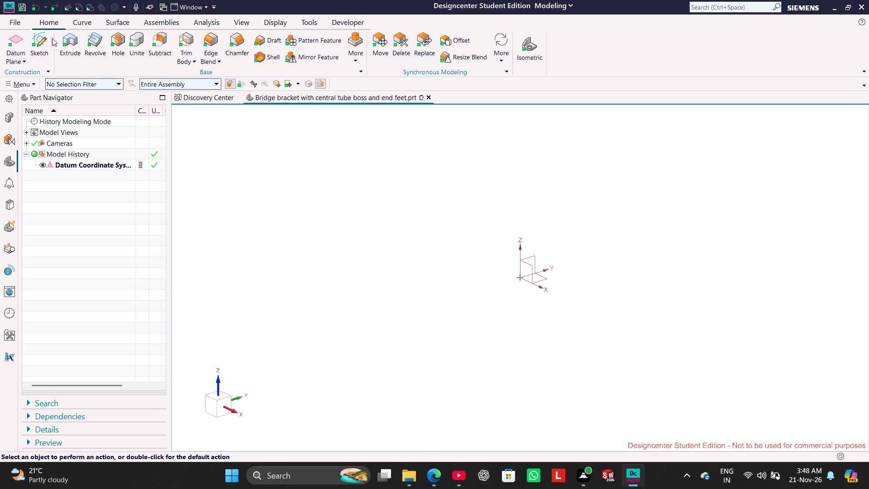
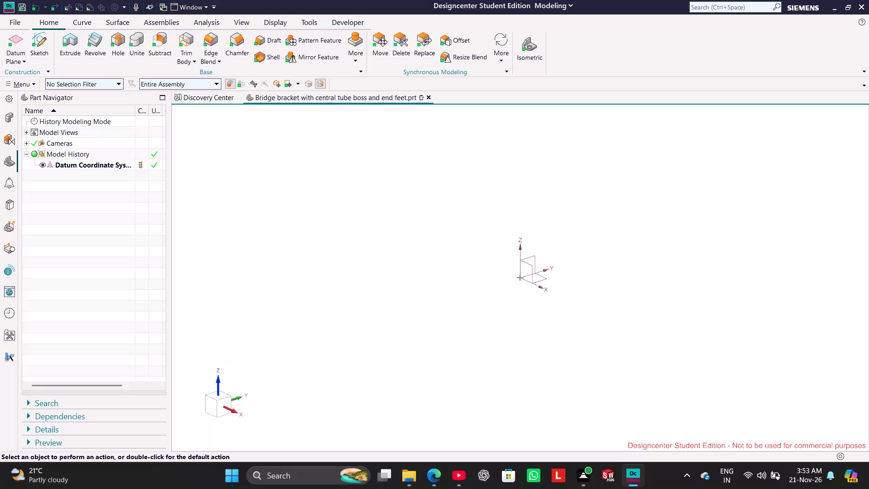
Start a new sketch on the Front principal plane.
left_click(42, 46)
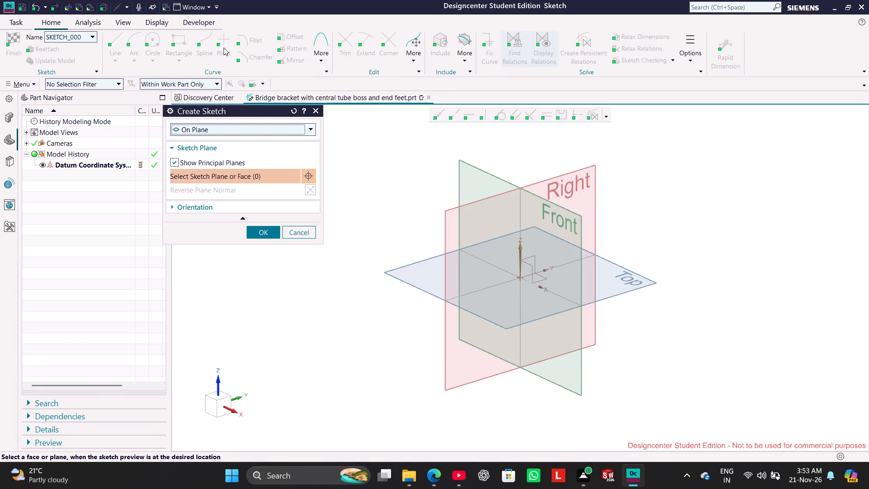
left_click(481, 178)
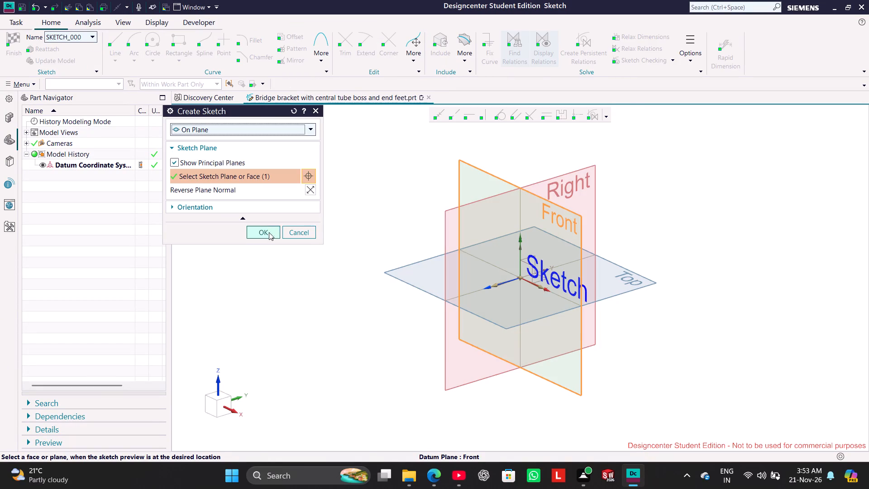
left_click(254, 233)
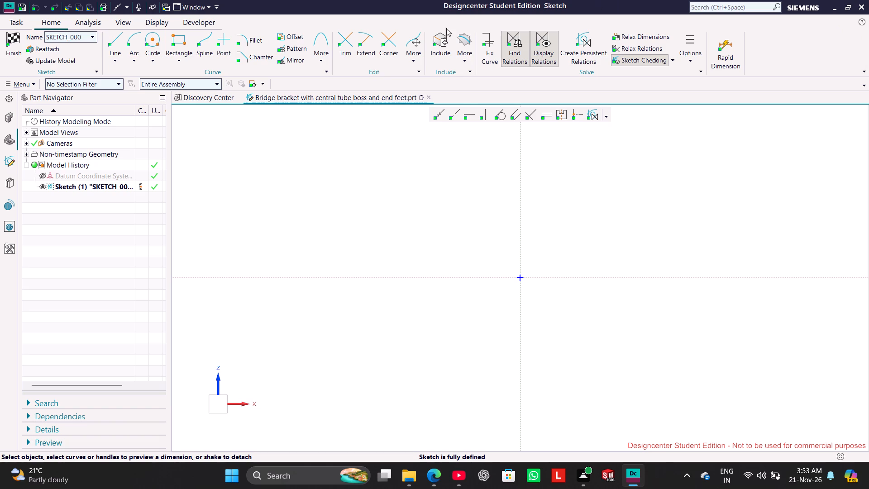
Sketch a closed inverted-U bridge profile with its top edge on the horizontal axis, left outer leg about 390 mm and legs about 50 mm wide.
left_click(118, 44)
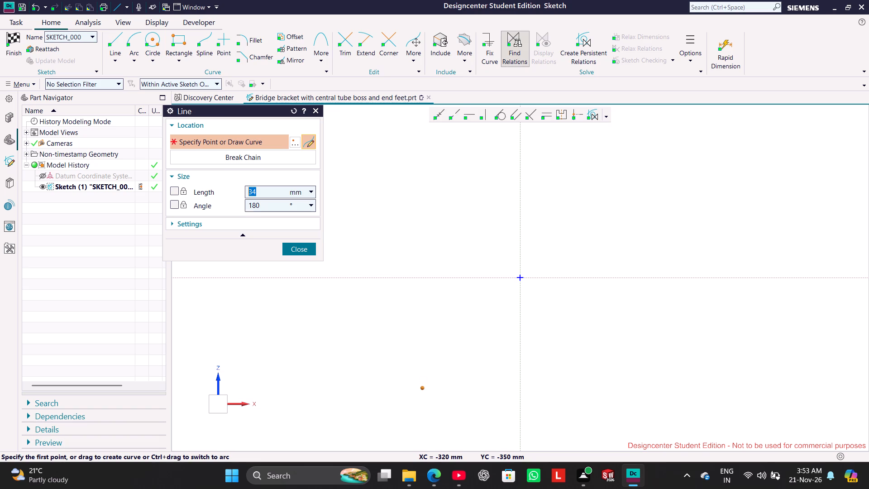
left_click(393, 398)
left_click_drag(394, 278, 400, 278)
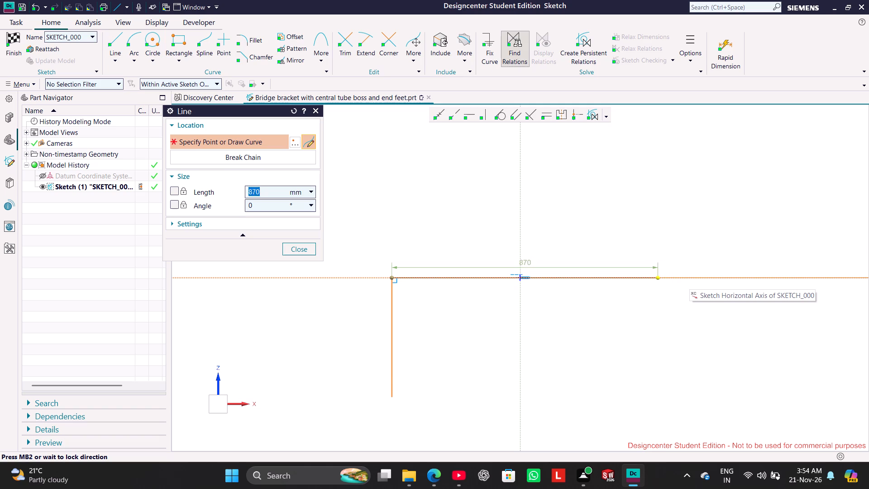
left_click(689, 278)
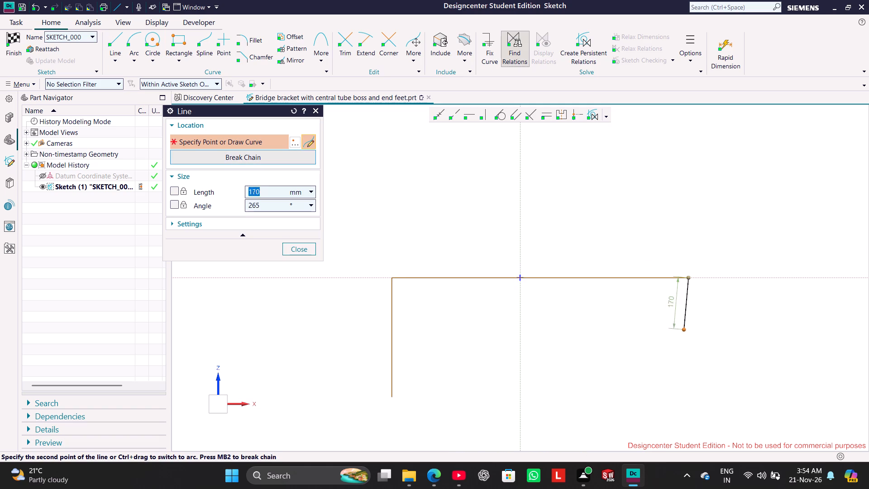
left_click(692, 386)
left_click(674, 385)
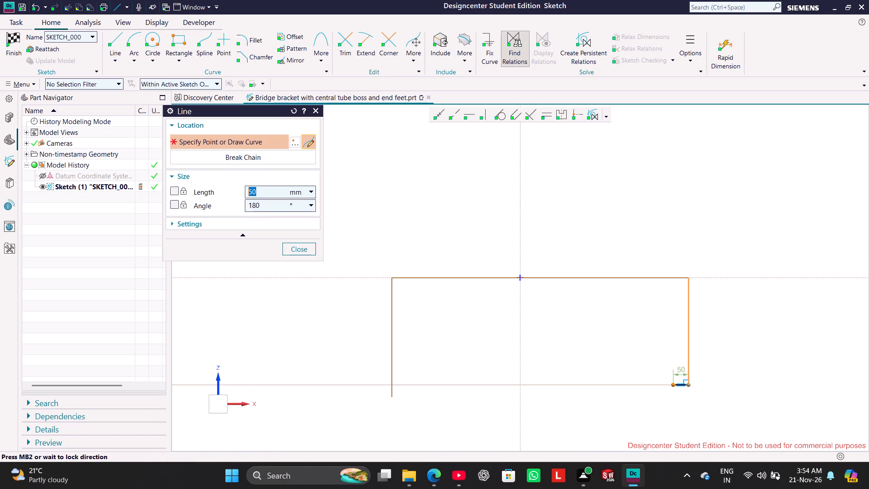
left_click(673, 296)
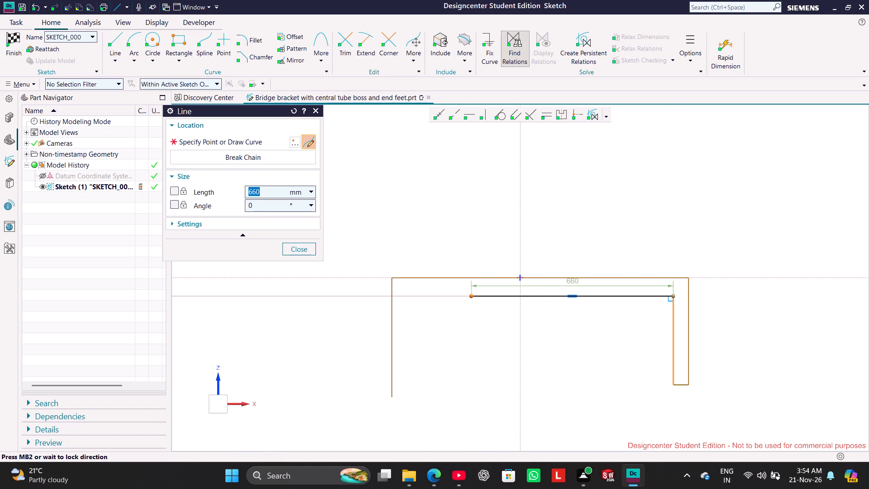
left_click(407, 285)
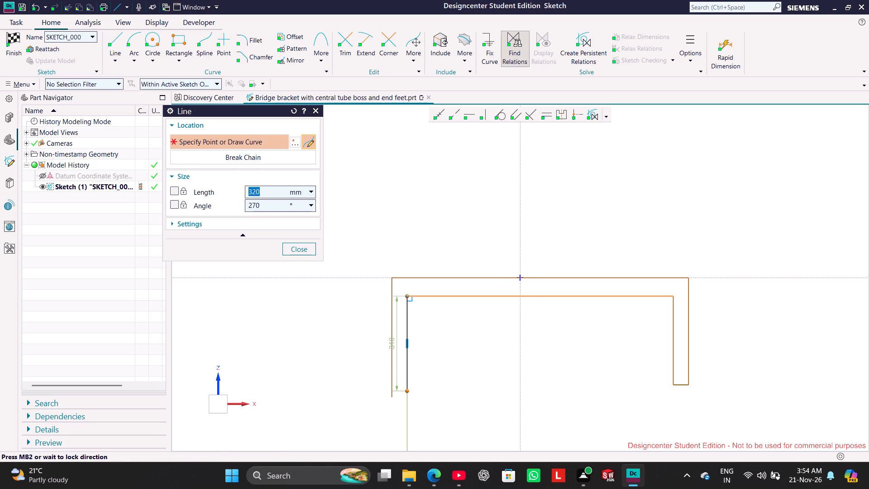
left_click(405, 399)
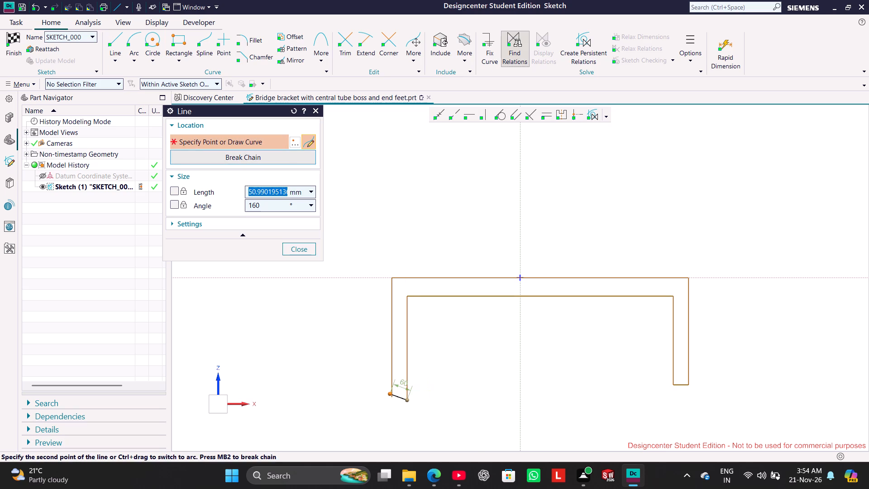
left_click(389, 394)
left_click(299, 245)
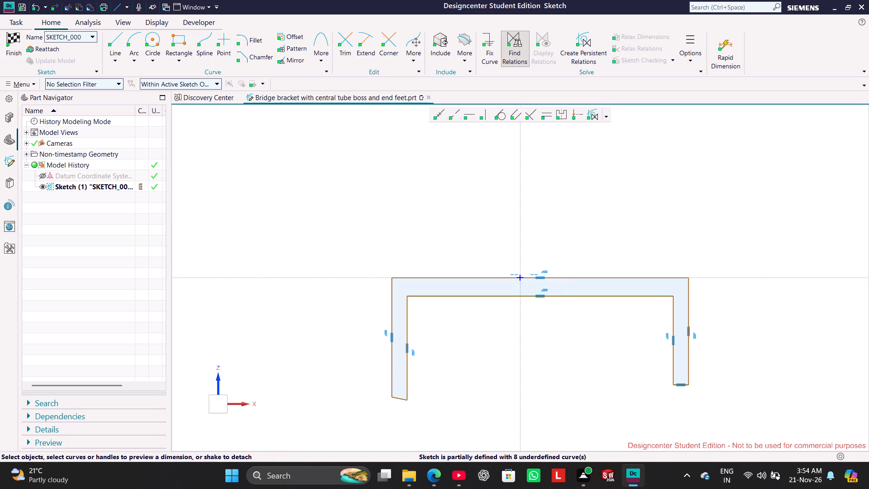
Make the slanted bottom edge of the left leg horizontal.
left_click(398, 402)
left_click(472, 118)
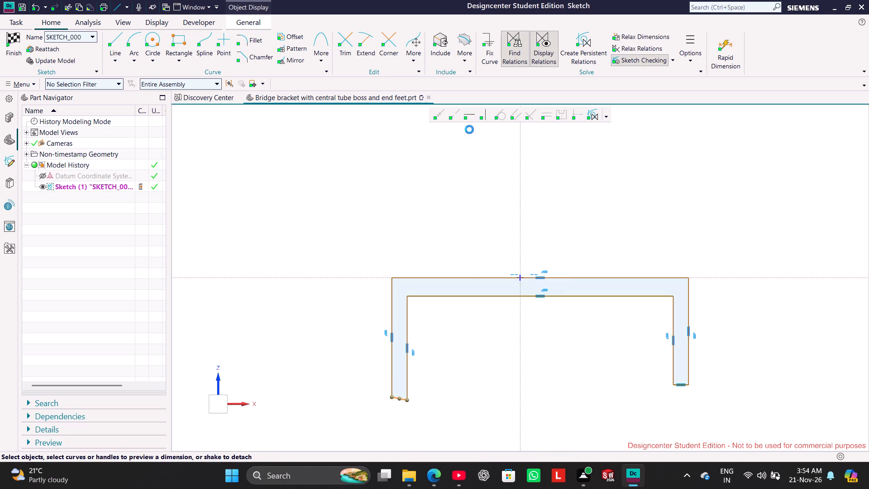
left_click(354, 182)
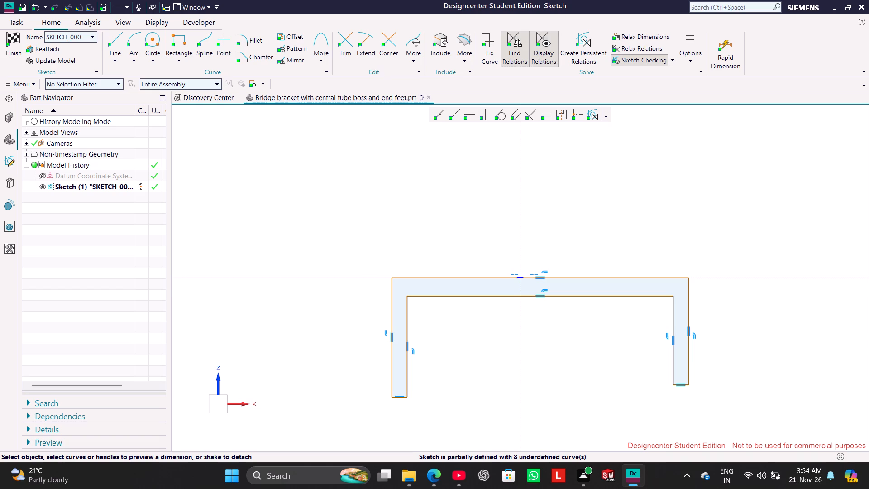
Make the midpoint of the profile's top edge coincident with the sketch origin.
scroll(563, 257, "up", 2)
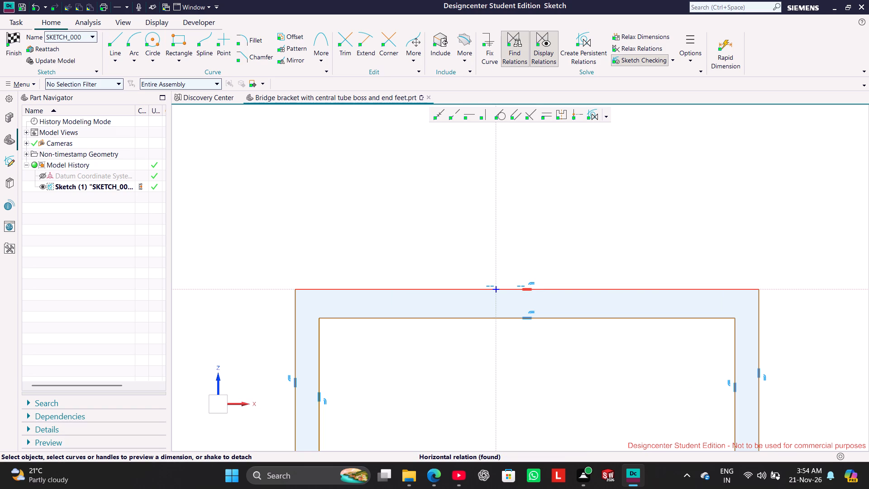
left_click(438, 112)
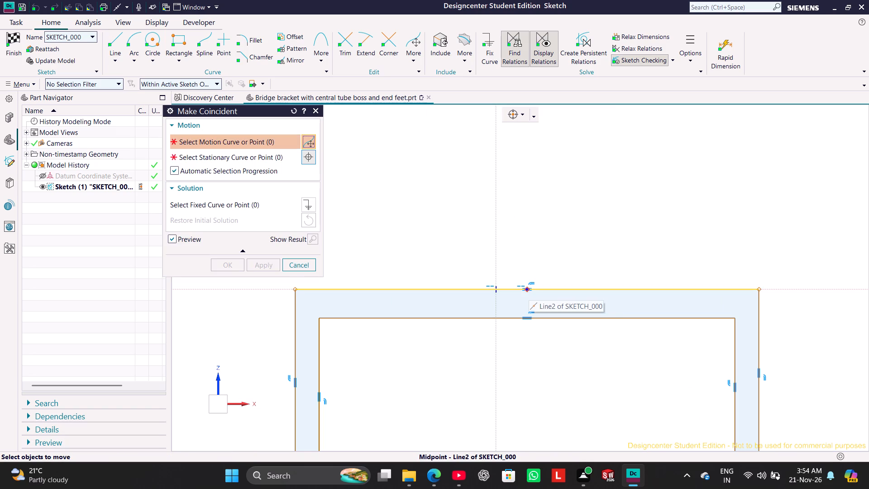
left_click(528, 289)
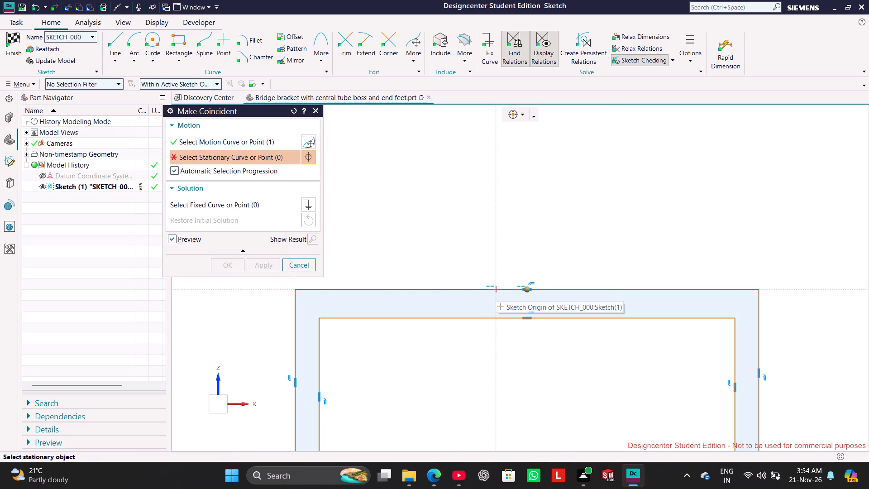
left_click(497, 289)
left_click(261, 263)
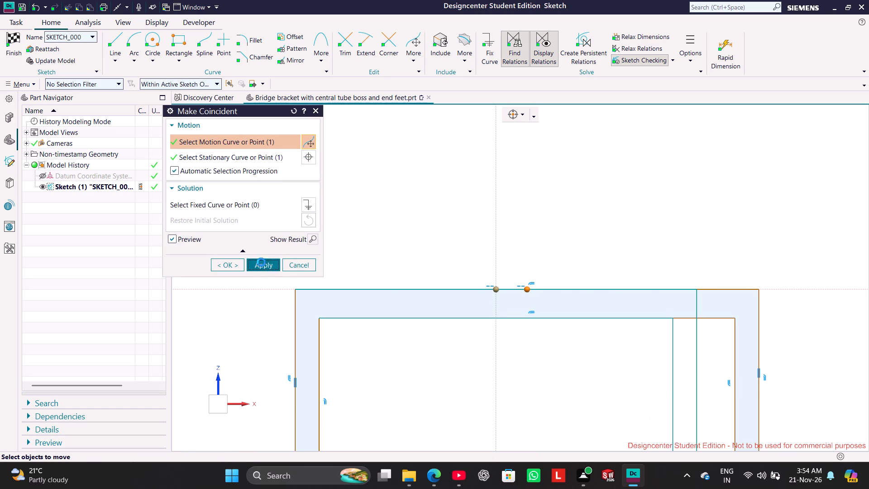
left_click(309, 266)
Dimension the overall width between the outer leg edges as 225 mm, scaling the entire sketch to match.
scroll(491, 362, "down", 3)
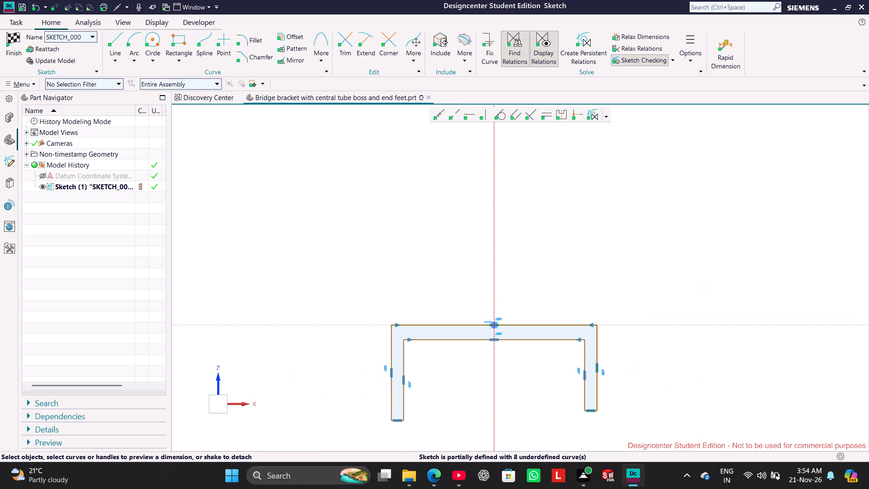
middle_click_drag(516, 383, 510, 317, "shift")
scroll(521, 342, "up", 1, "shift")
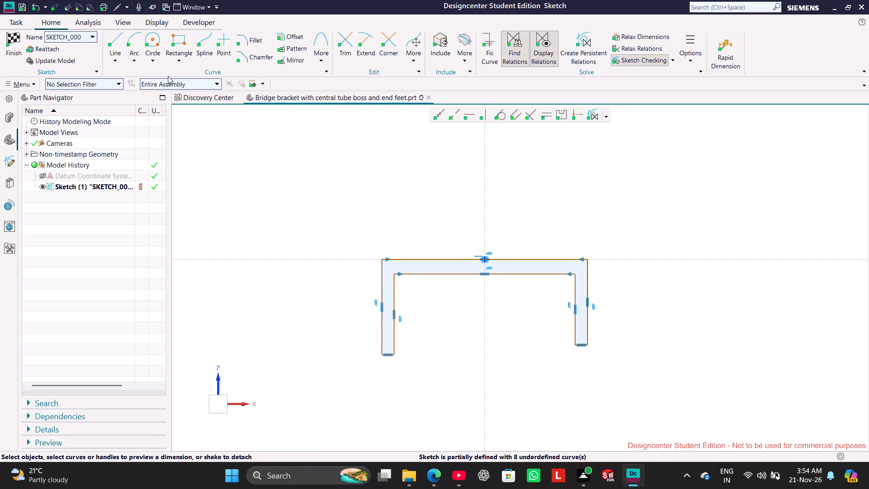
left_click(382, 321)
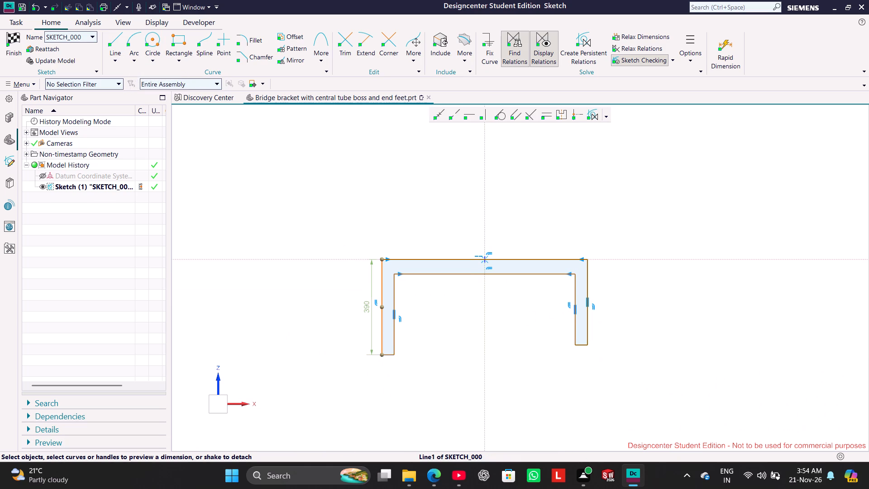
left_click(591, 323)
left_click_drag(492, 323, 496, 375)
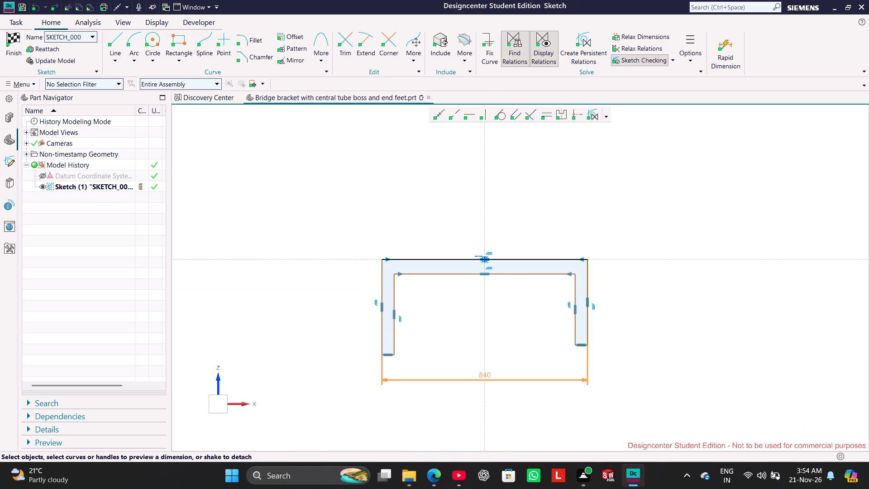
left_click_drag(496, 375, 496, 380)
double_click(491, 376)
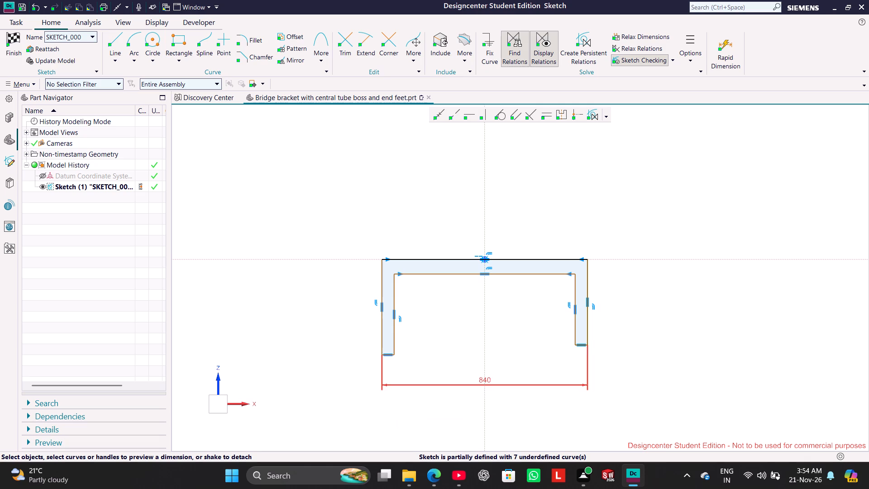
double_click(489, 379)
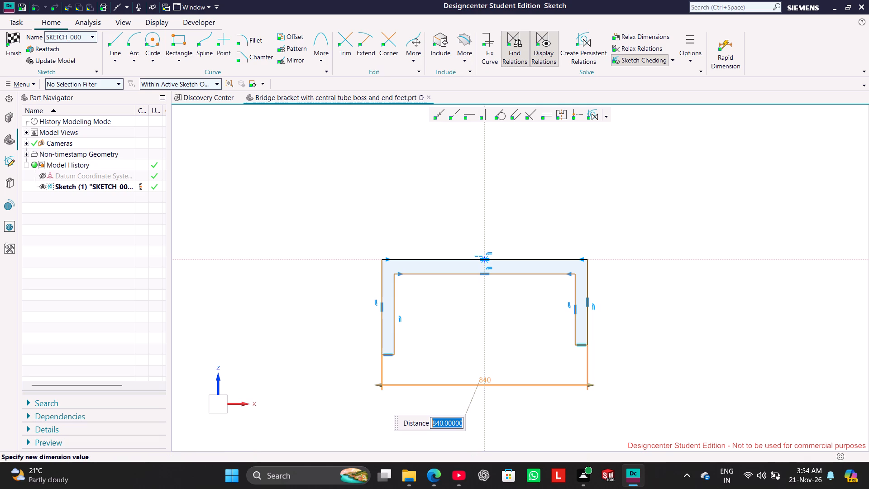
type("225")
key("Return")
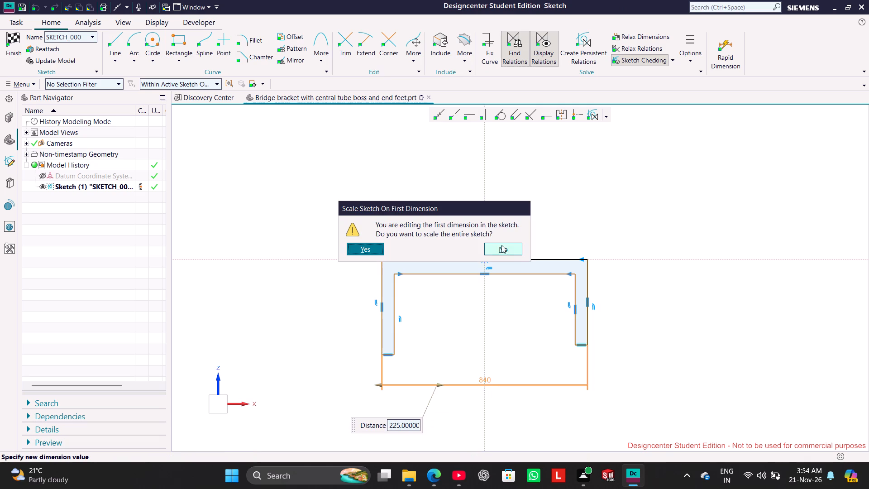
left_click(361, 250)
left_click(592, 239)
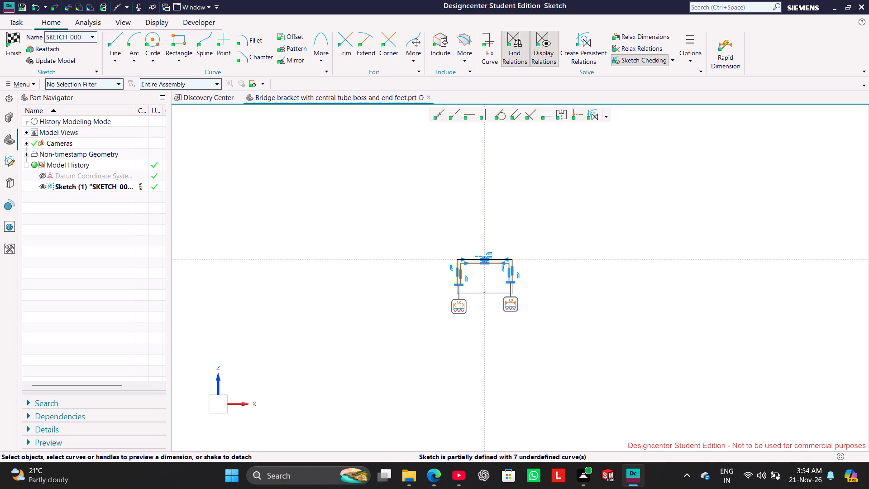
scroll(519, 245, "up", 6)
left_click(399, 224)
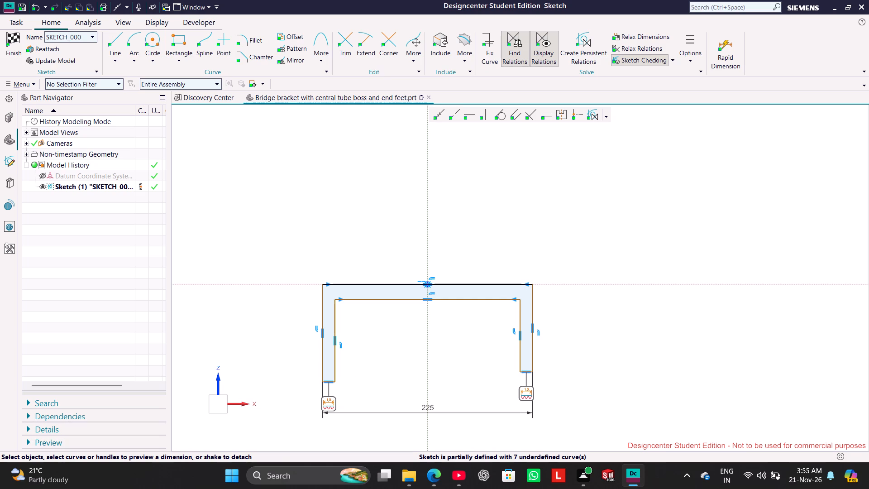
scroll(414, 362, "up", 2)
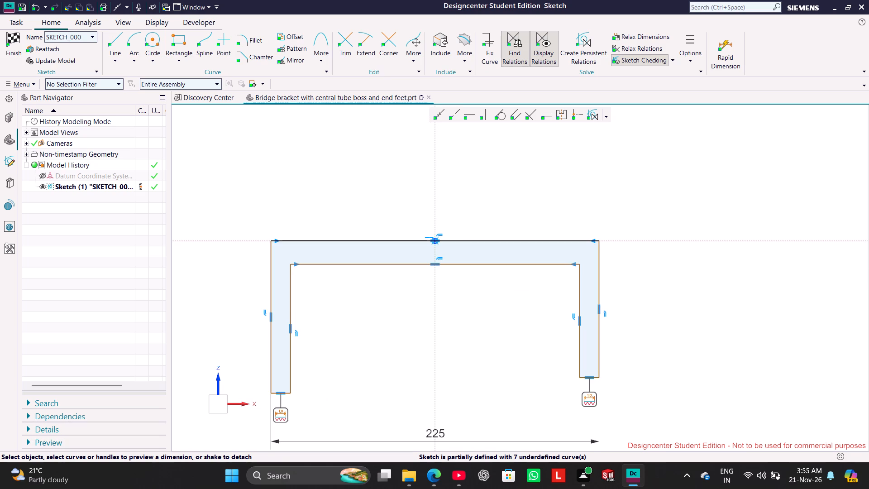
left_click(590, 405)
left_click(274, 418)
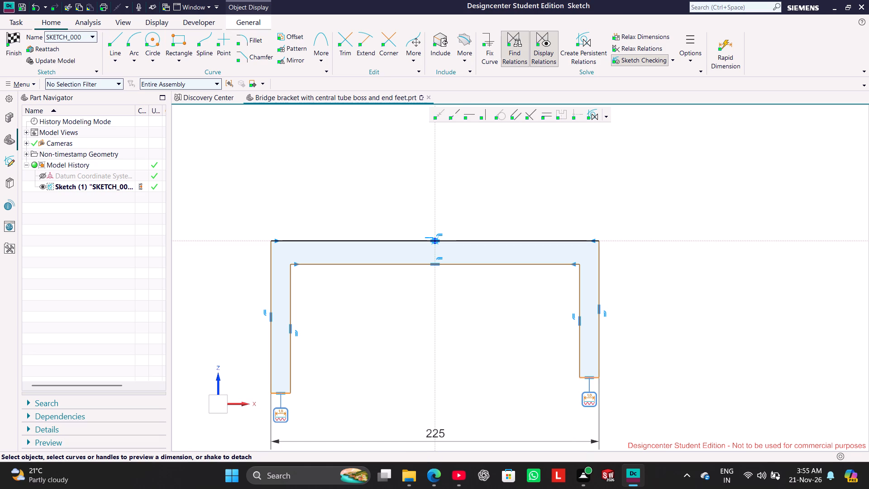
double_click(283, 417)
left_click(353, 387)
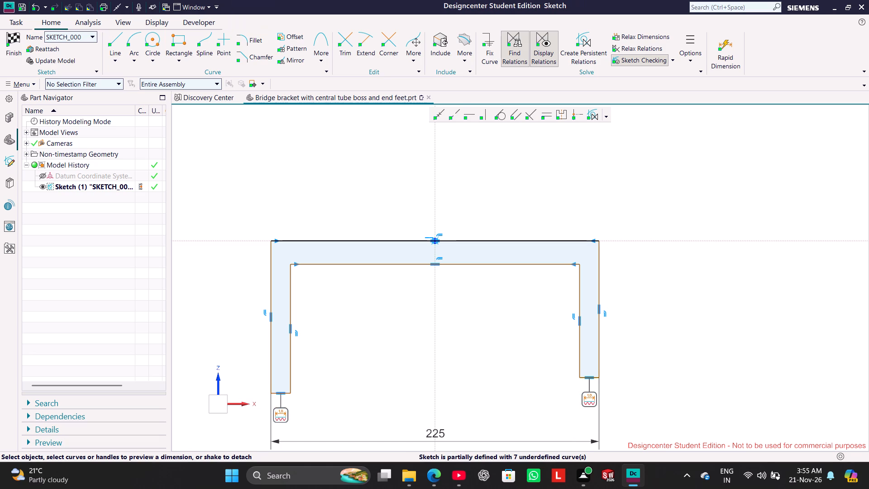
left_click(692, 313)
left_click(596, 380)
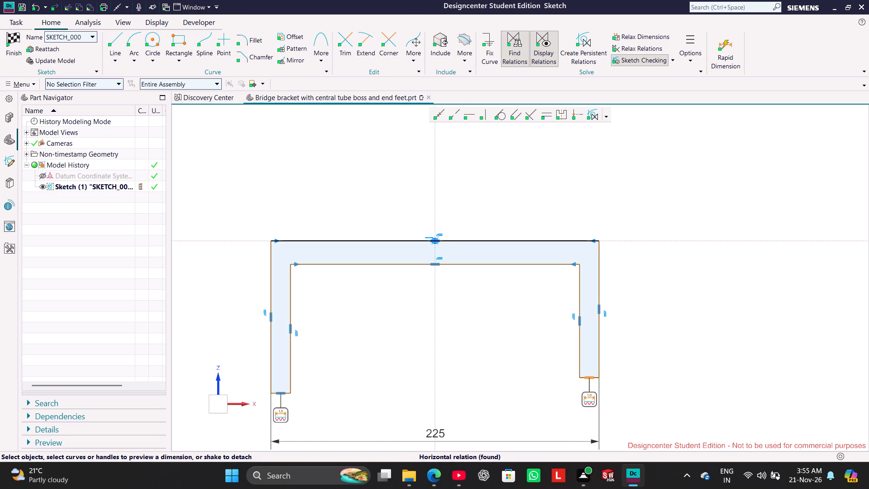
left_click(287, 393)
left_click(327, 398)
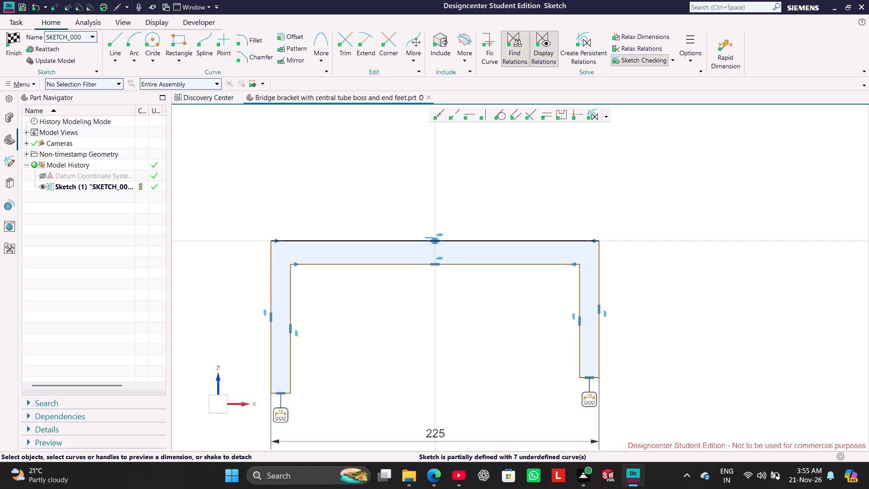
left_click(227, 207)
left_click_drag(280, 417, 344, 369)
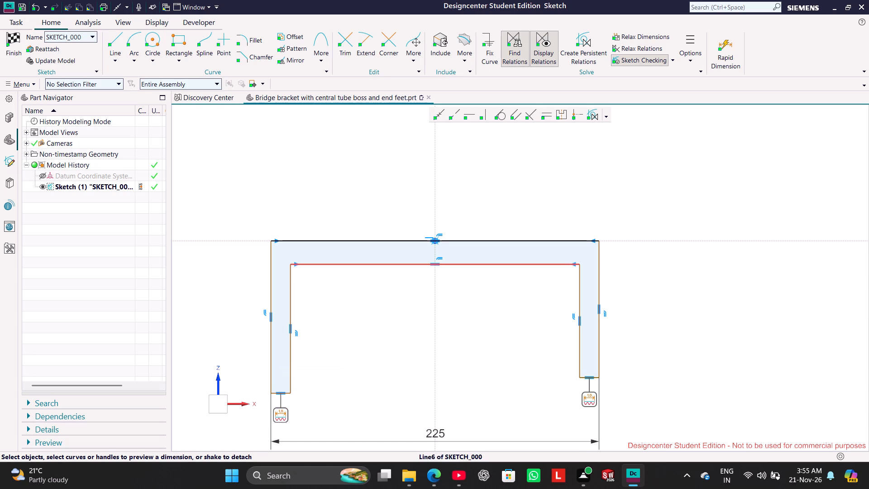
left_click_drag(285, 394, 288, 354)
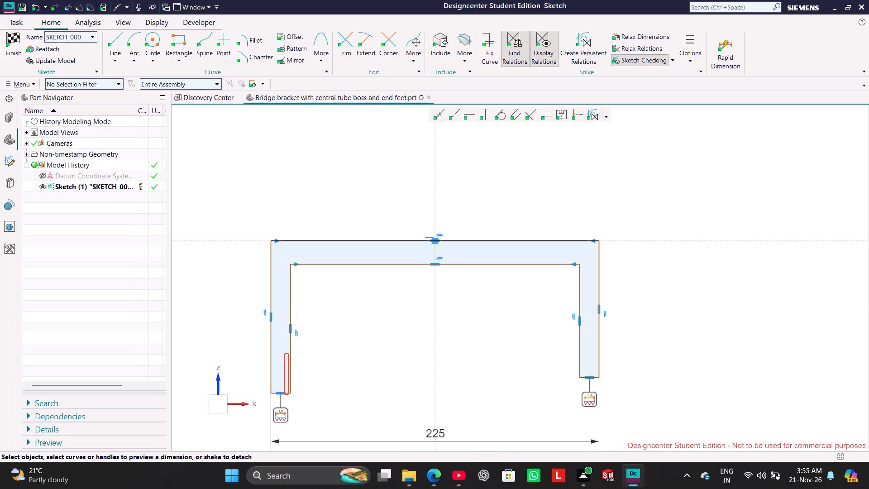
Dimension the width of the left leg's bottom edge as 10 mm.
left_click(346, 409)
scroll(294, 410, "up", 2)
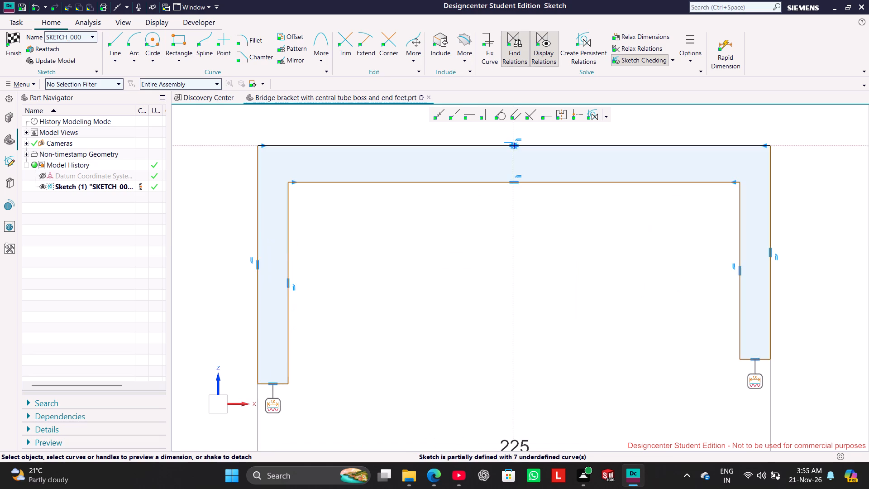
scroll(297, 412, "up", 2)
left_click(274, 367)
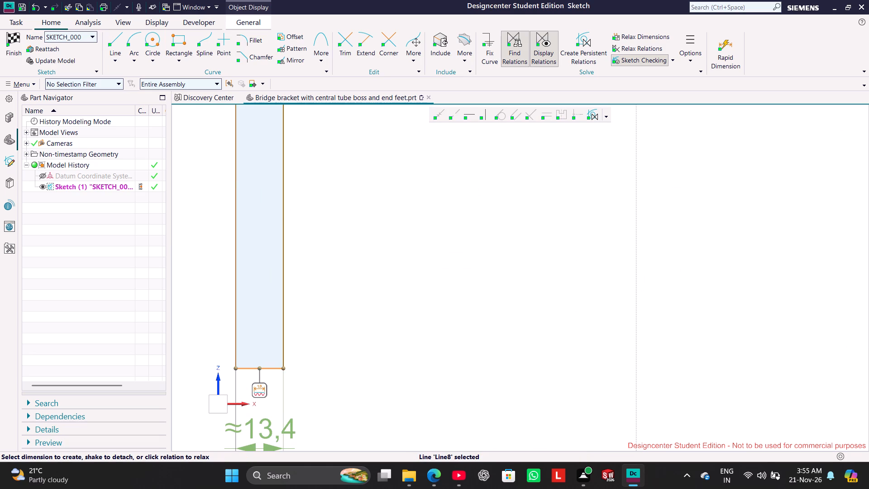
double_click(266, 430)
type("10")
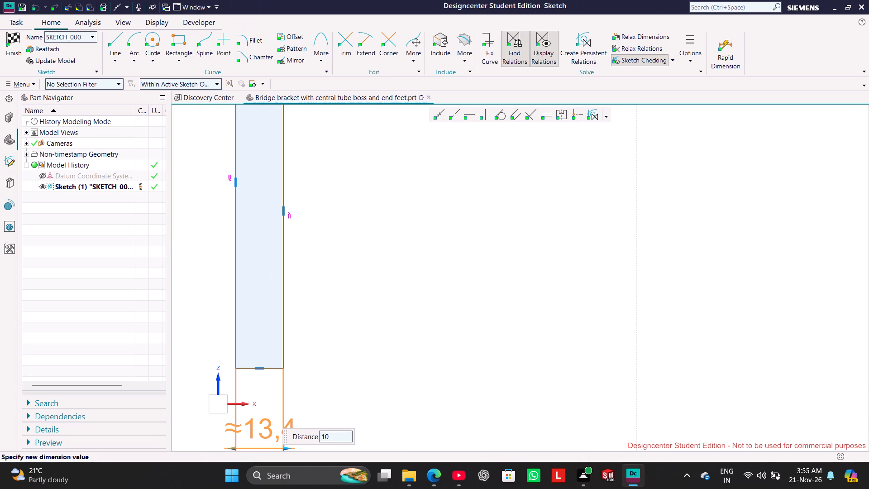
key("Return")
left_click(441, 296)
Dimension the top bar's thickness between its inner and outer horizontal edges as 10 mm.
scroll(462, 295, "down", 1)
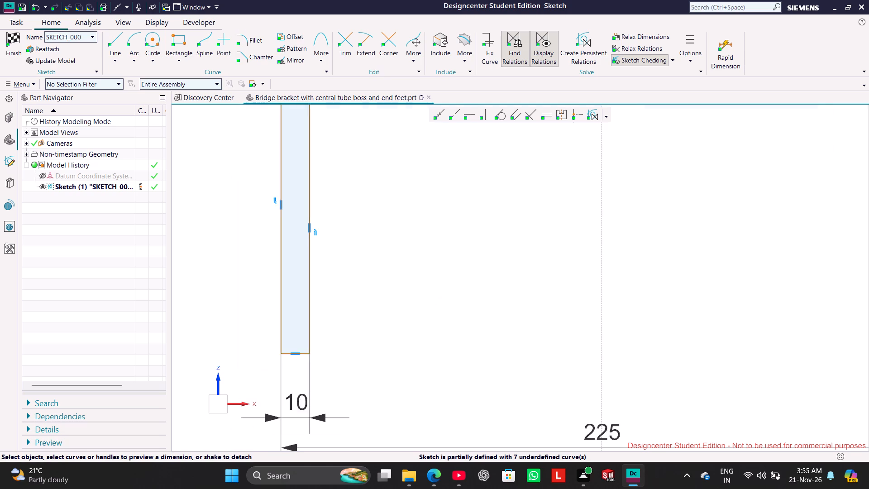
scroll(462, 296, "down", 1)
scroll(533, 254, "down", 2)
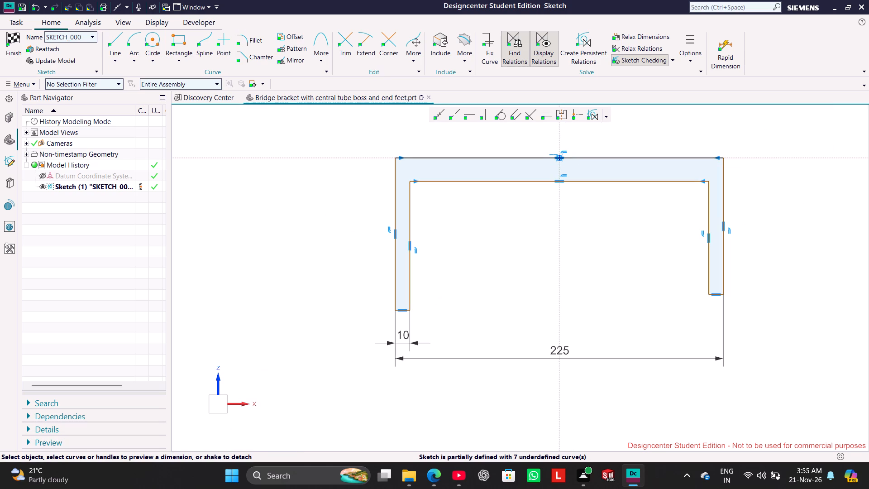
middle_click_drag(621, 258, 581, 269, "shift")
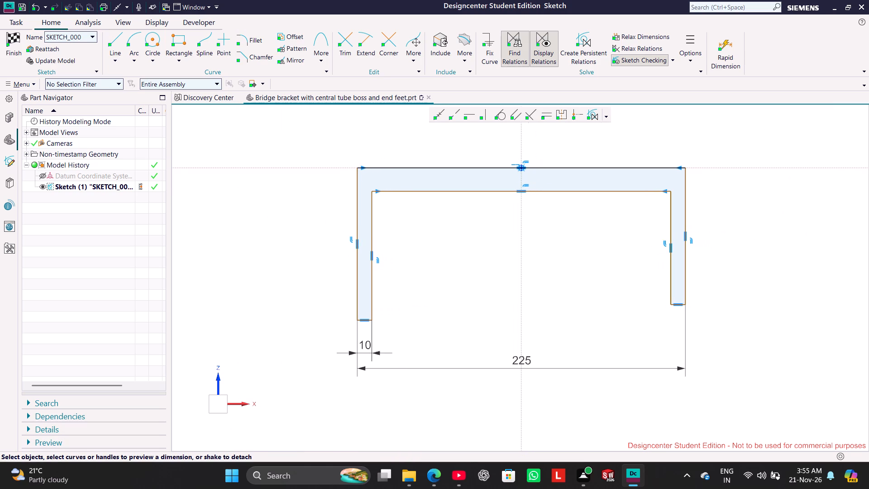
middle_click_drag(581, 269, 578, 270, "shift")
left_click(473, 195)
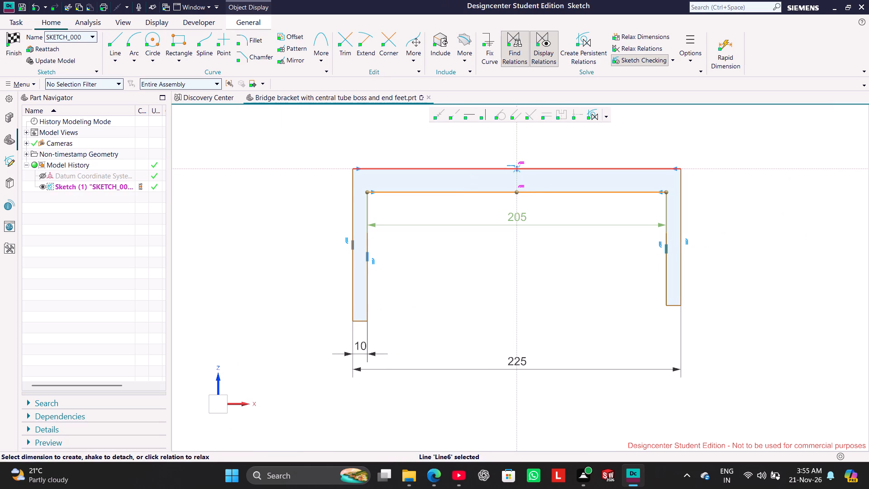
left_click(473, 170)
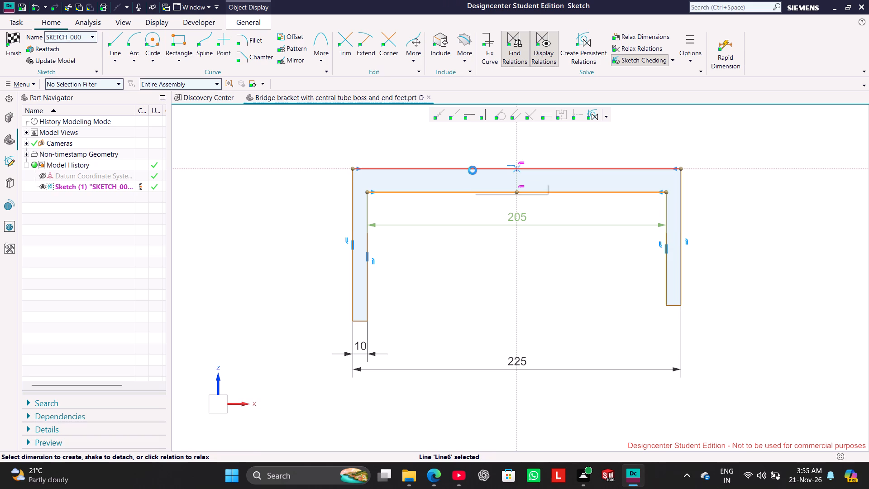
double_click(472, 180)
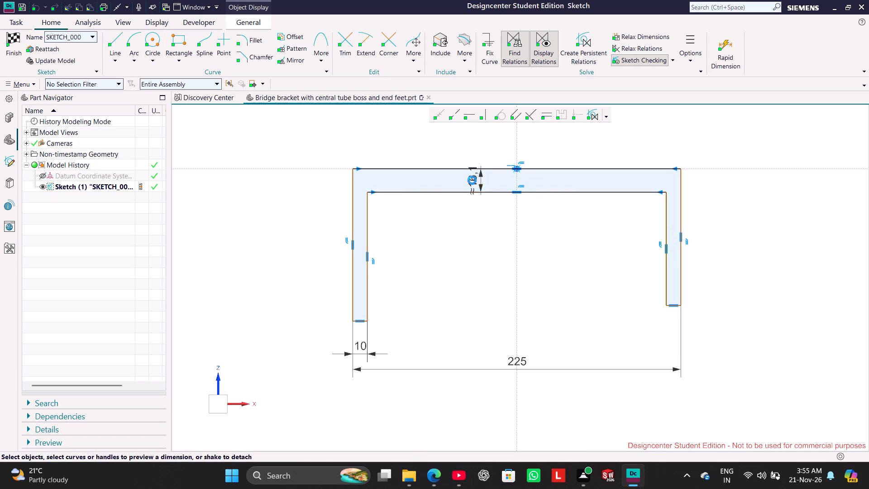
type("10")
key("Return")
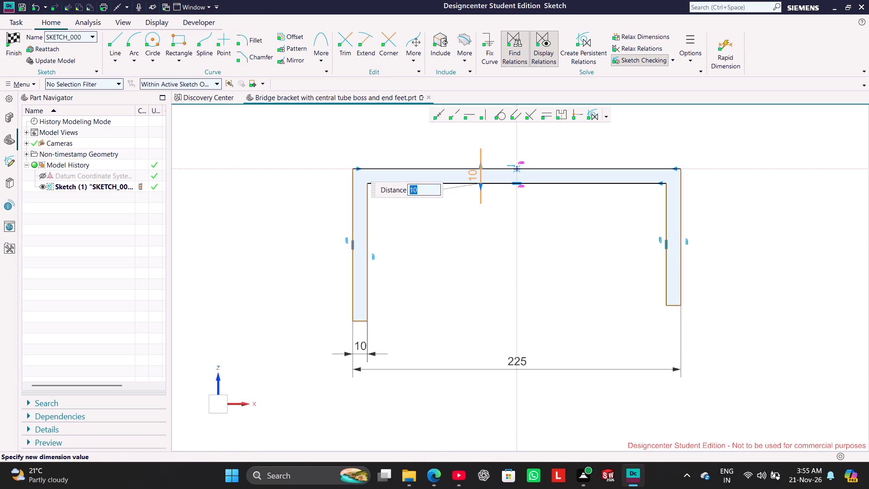
left_click(464, 254)
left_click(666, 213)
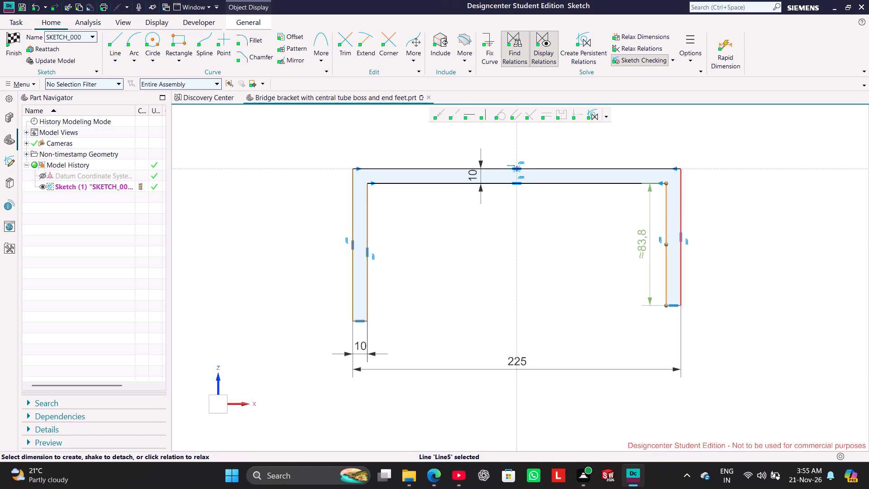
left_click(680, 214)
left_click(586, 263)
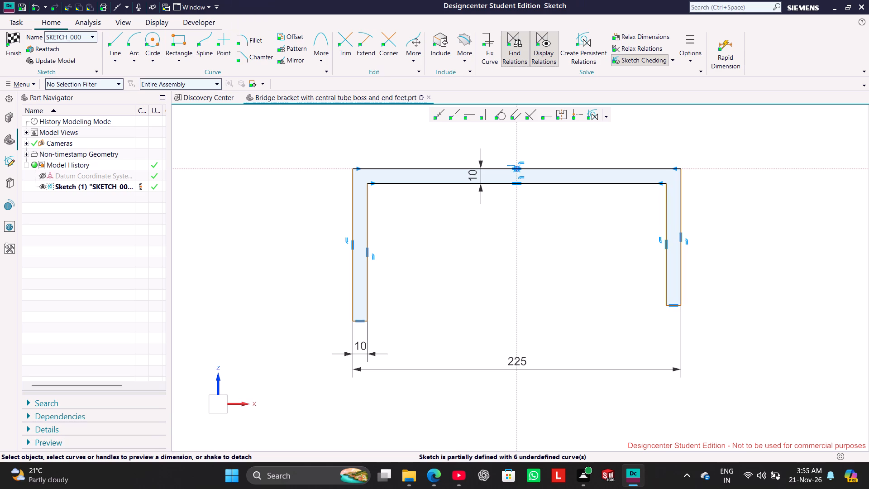
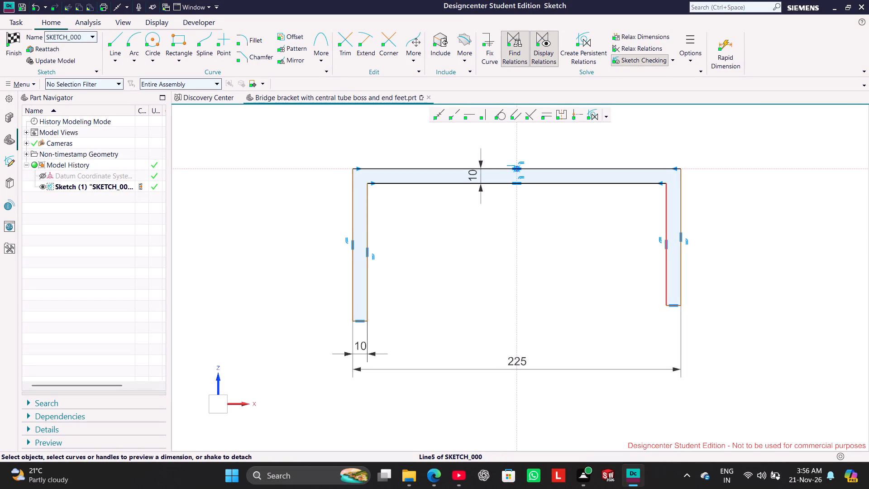
Dimension the height of the right leg's outer vertical edge as 80 mm.
left_click(684, 202)
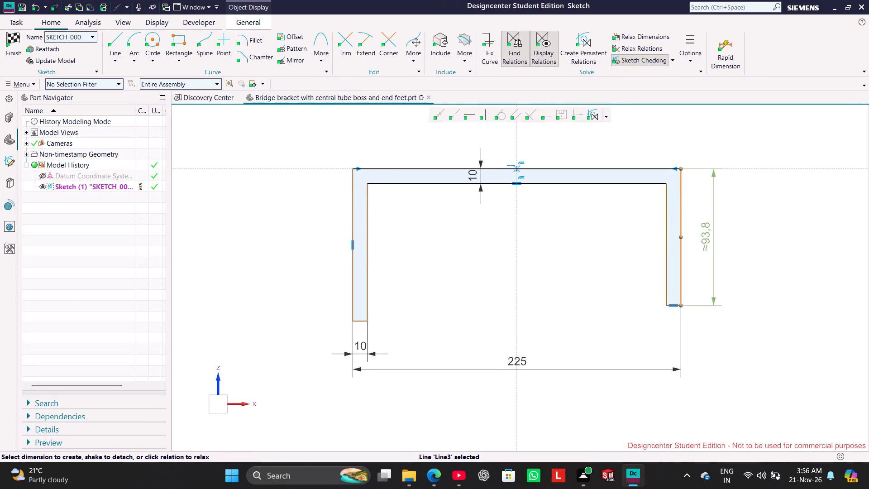
double_click(705, 244)
type("80")
key("Return")
left_click(803, 221)
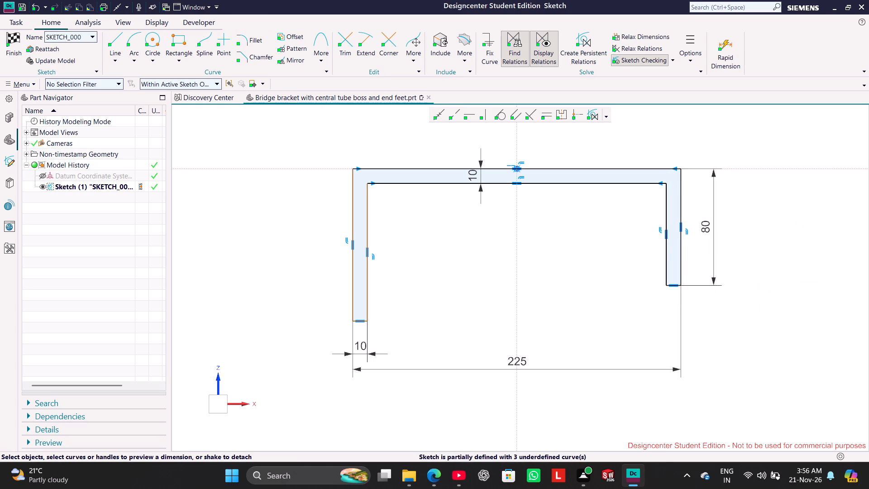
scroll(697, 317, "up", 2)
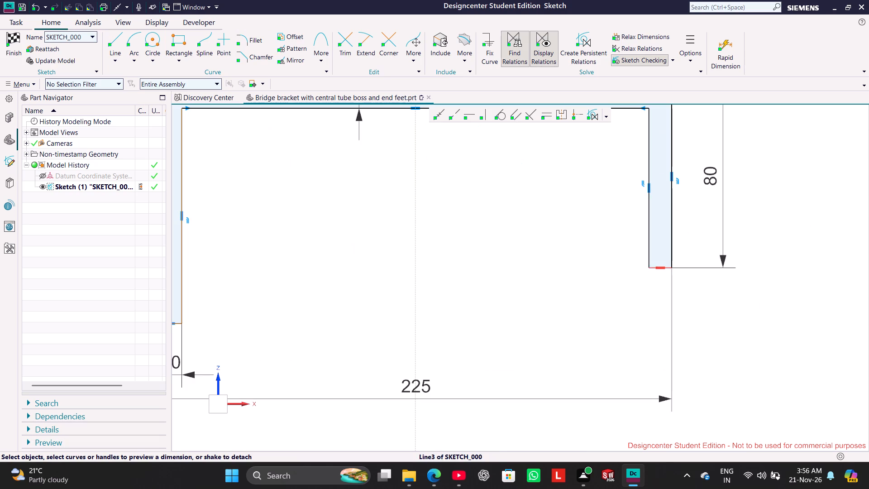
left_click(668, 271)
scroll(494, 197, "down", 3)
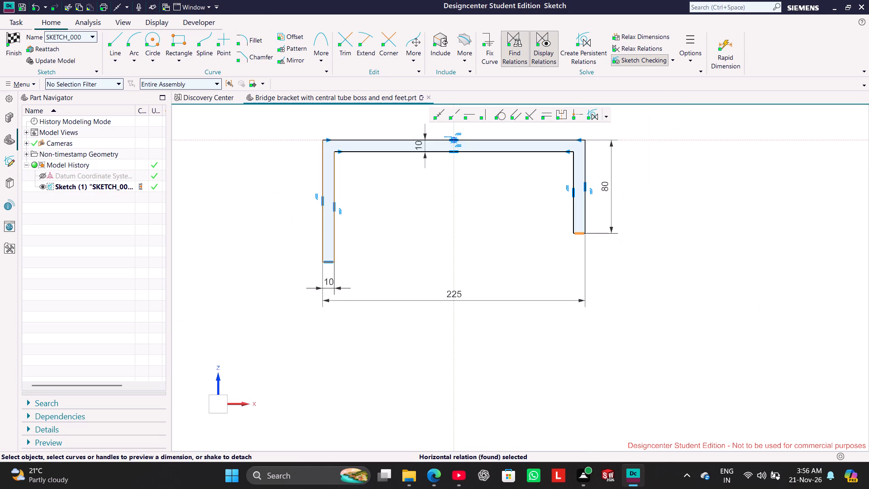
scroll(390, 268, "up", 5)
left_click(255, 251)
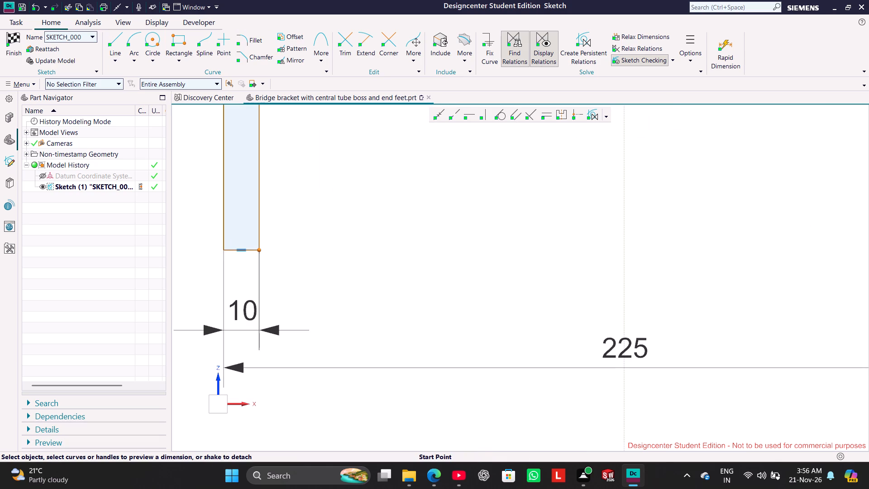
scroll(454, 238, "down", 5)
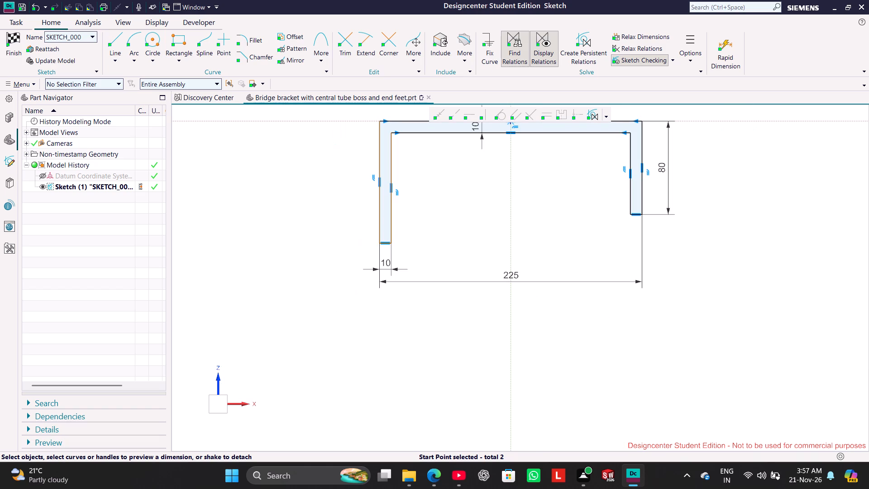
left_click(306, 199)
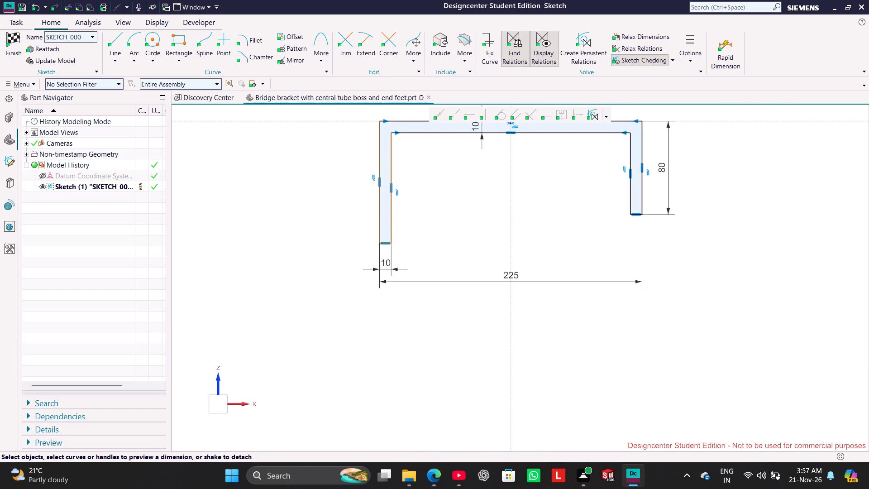
Make the bottom edges of the right and left legs collinear so both legs end at the same level.
left_click(456, 115)
scroll(640, 221, "up", 6)
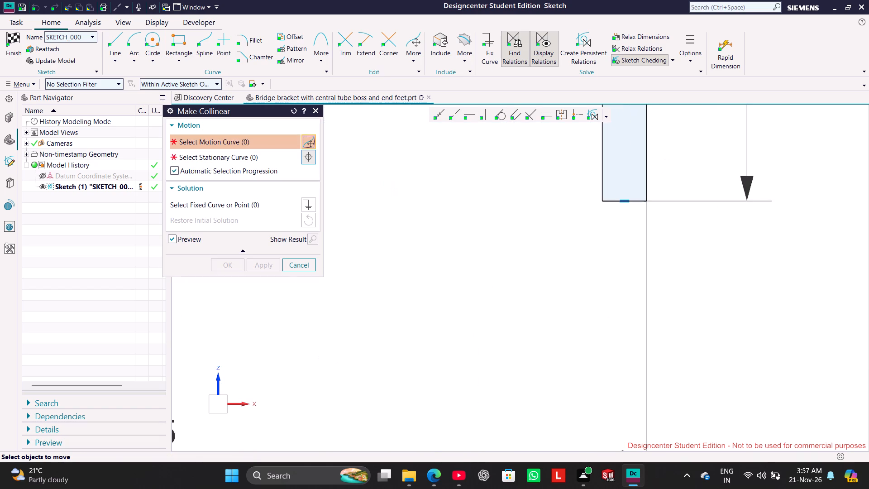
left_click(640, 204)
scroll(396, 238, "down", 5)
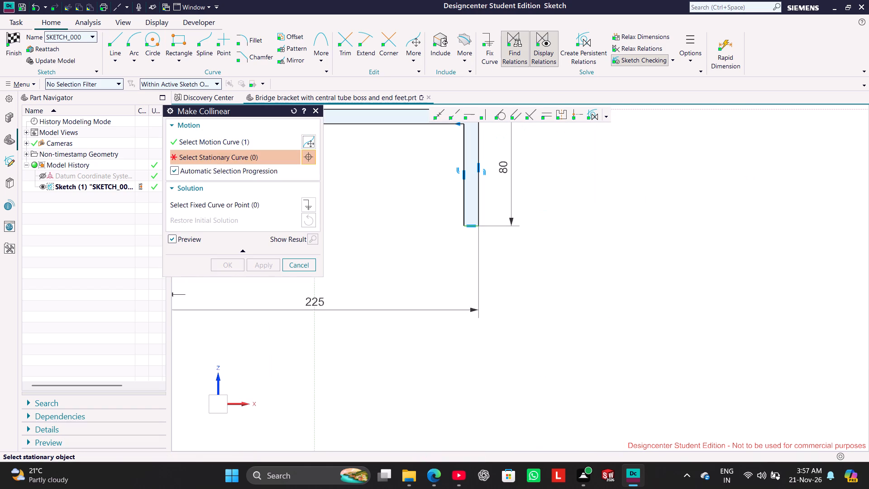
middle_click_drag(392, 239, 612, 261, "shift")
scroll(352, 263, "up", 3, "shift")
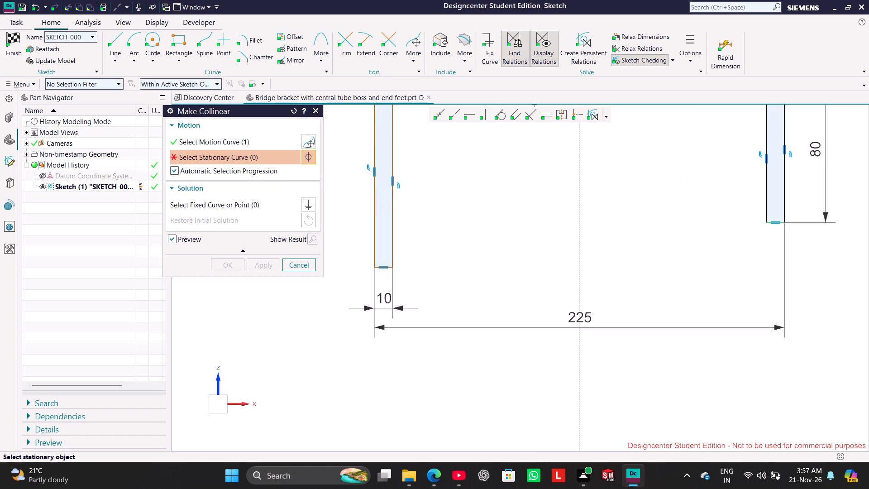
scroll(373, 251, "up", 6, "shift")
left_click(383, 307)
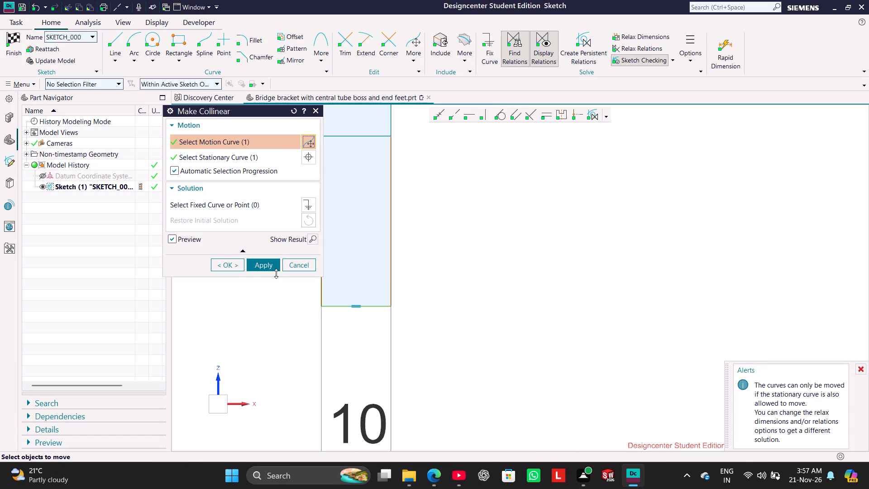
left_click(275, 272)
left_click(269, 264)
left_click(297, 264)
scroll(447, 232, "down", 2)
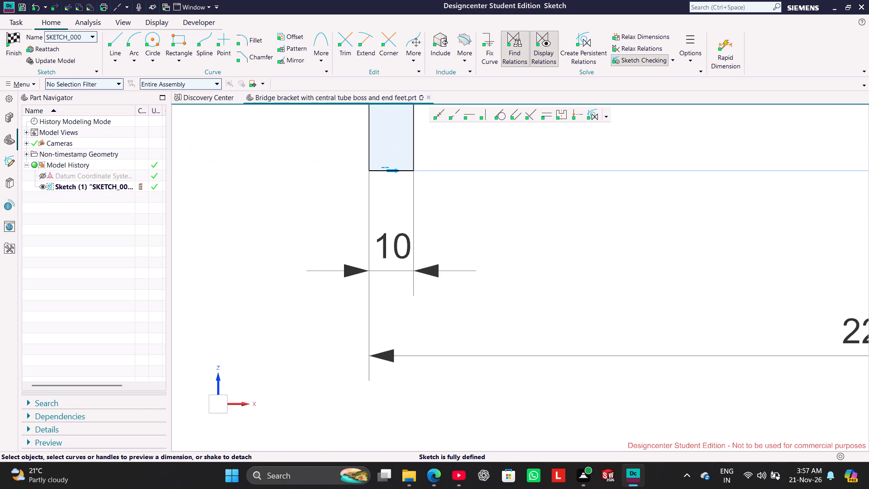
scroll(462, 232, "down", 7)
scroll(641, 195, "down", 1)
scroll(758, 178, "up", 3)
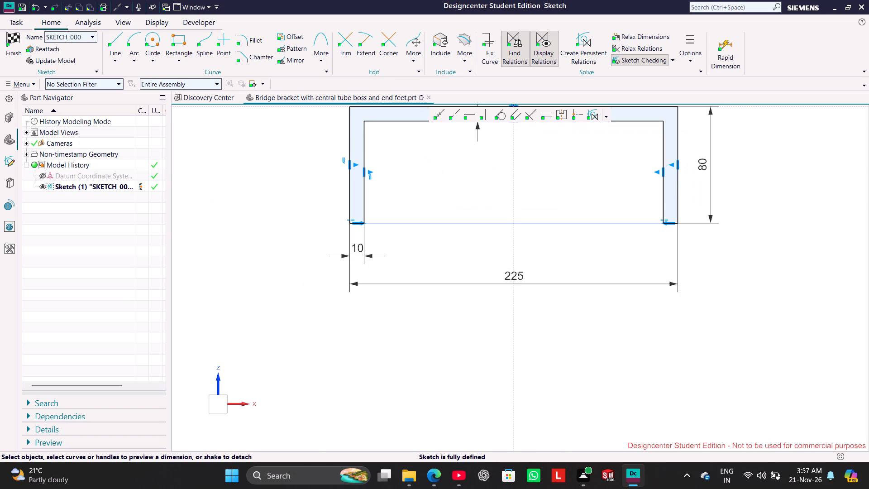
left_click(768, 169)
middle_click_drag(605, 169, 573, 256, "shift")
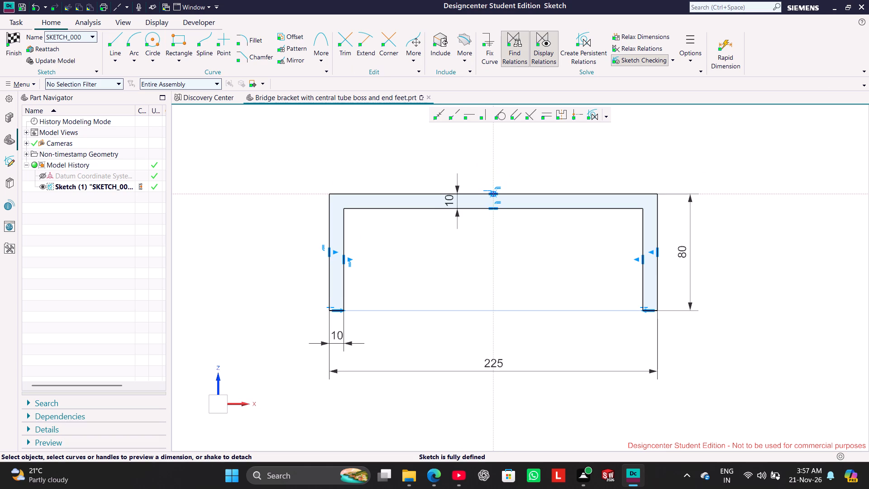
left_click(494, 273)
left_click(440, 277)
Fillet the inner bottom corner of the left leg with a 13 mm radius.
left_click(257, 42)
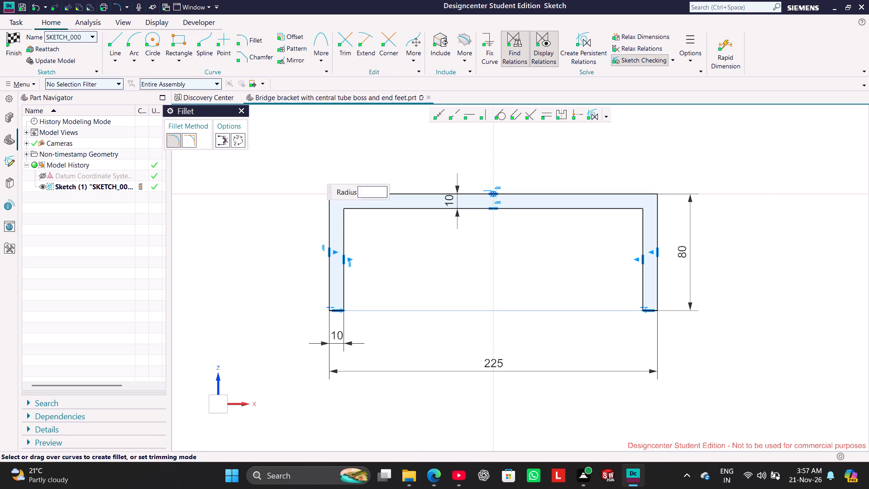
scroll(357, 314, "up", 6)
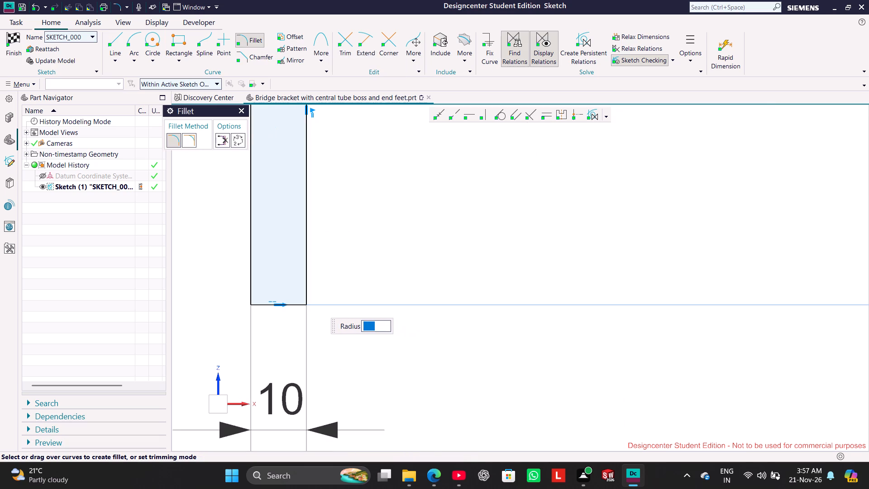
left_click(304, 304)
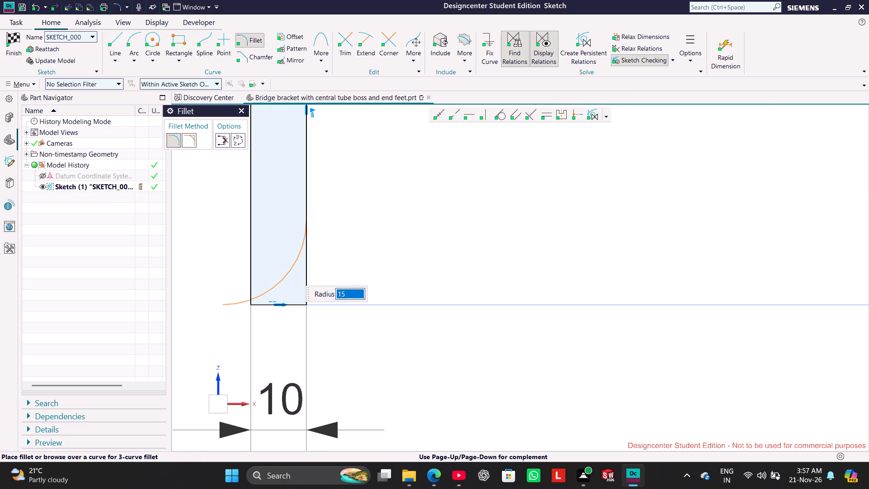
type("13")
key("Return")
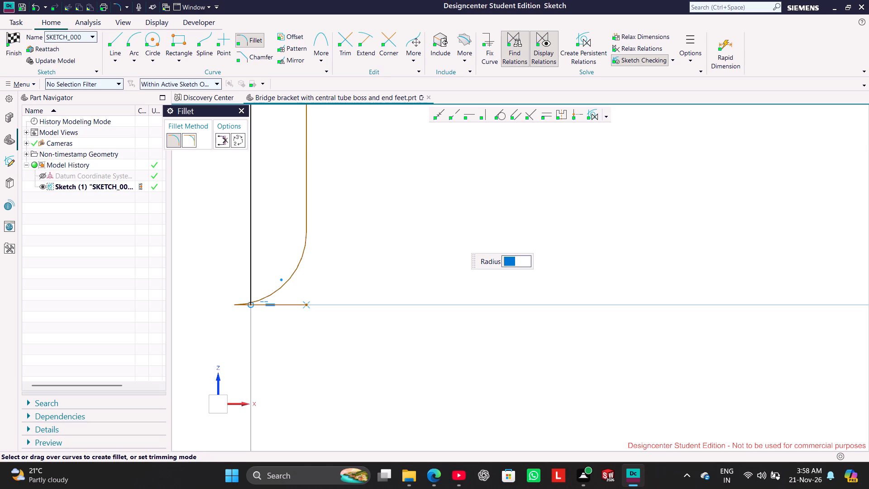
Fillet the inner bottom corner of the right leg with a 13 mm radius and end the Fillet command.
scroll(363, 167, "down", 4)
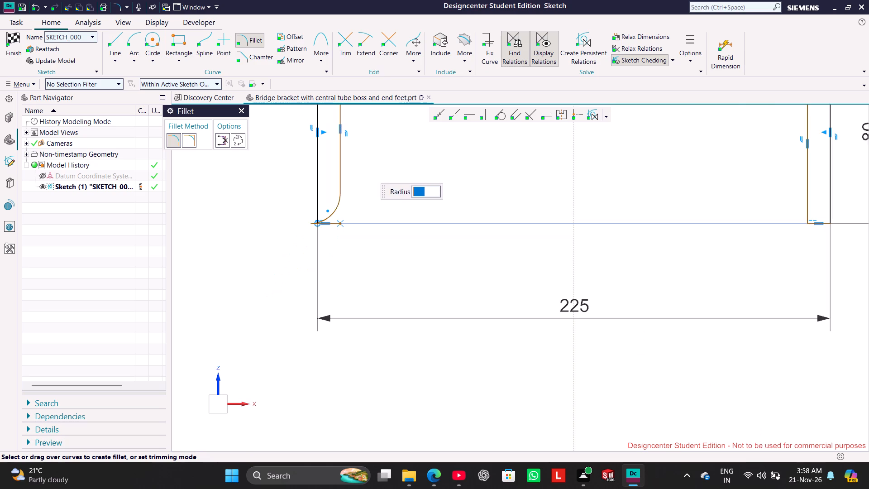
scroll(371, 176, "down", 1)
scroll(715, 209, "up", 3)
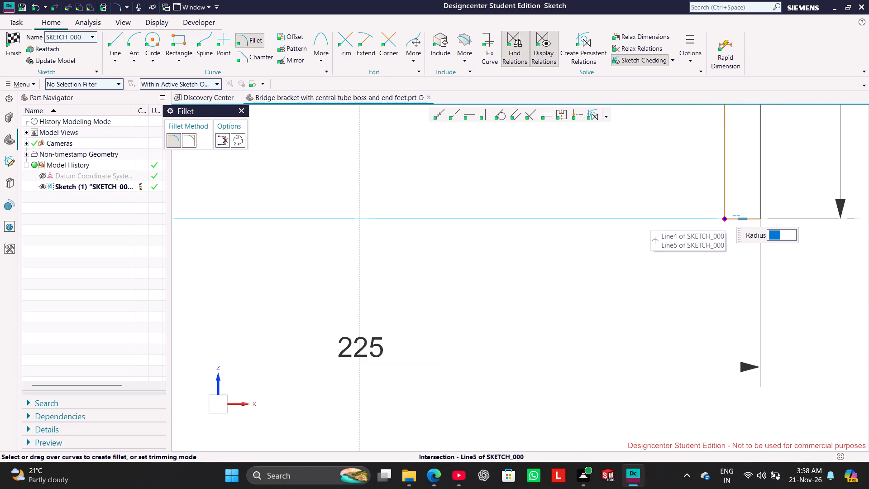
left_click(726, 218)
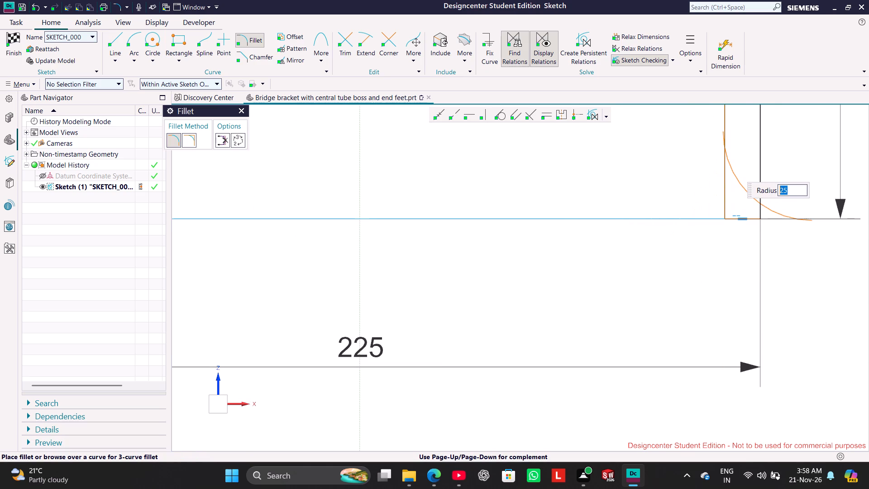
type("13")
key("Return")
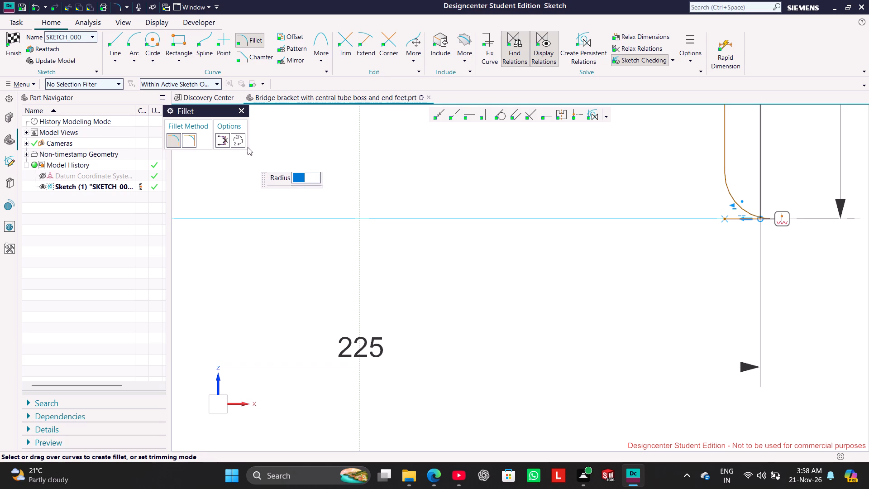
left_click(239, 108)
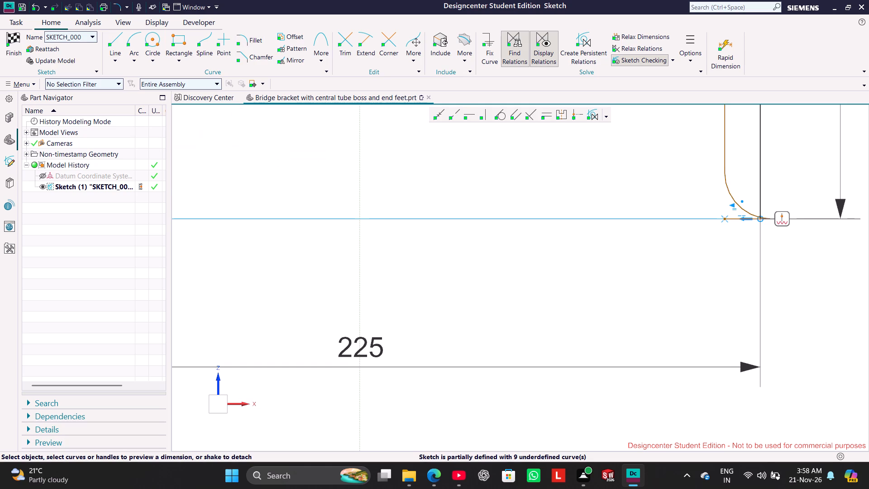
Dimension the left leg's thickness between its inner and outer vertical edges as 13 mm.
middle_click_drag(323, 163, 395, 261, "shift")
scroll(391, 255, "down", 4)
scroll(213, 225, "up", 1)
left_click(203, 240)
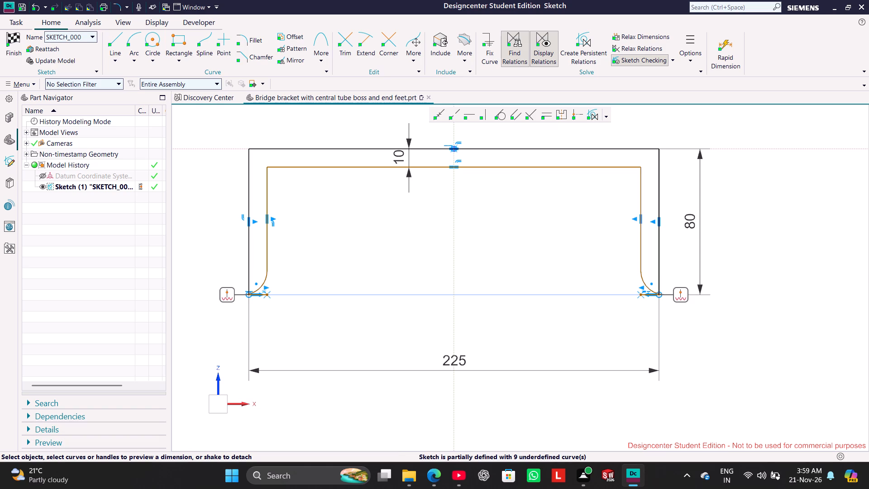
left_click(269, 235)
left_click(248, 241)
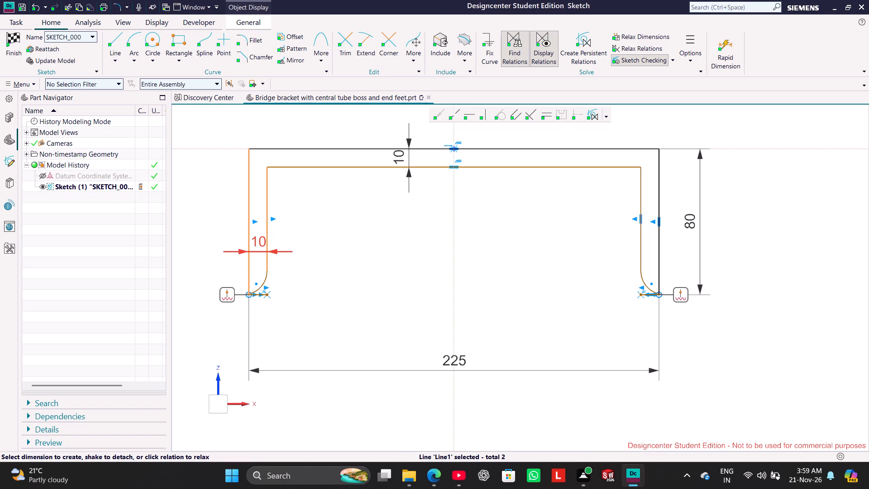
double_click(258, 243)
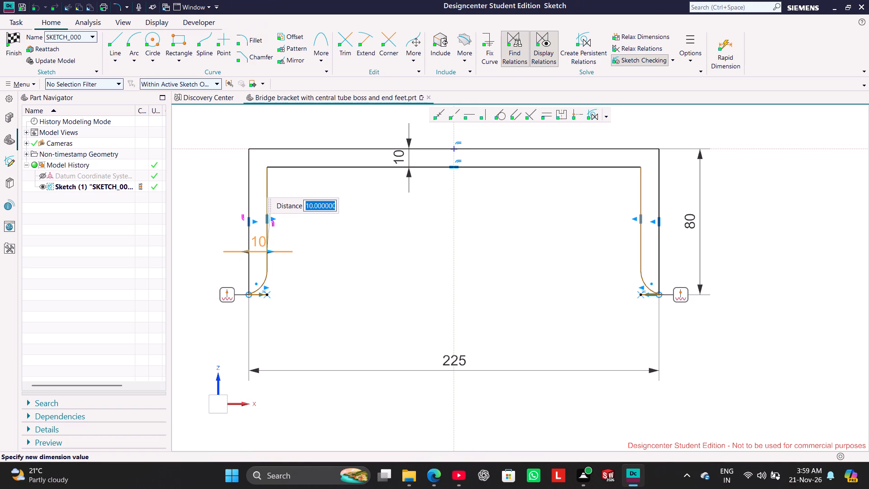
type("13")
key("Return")
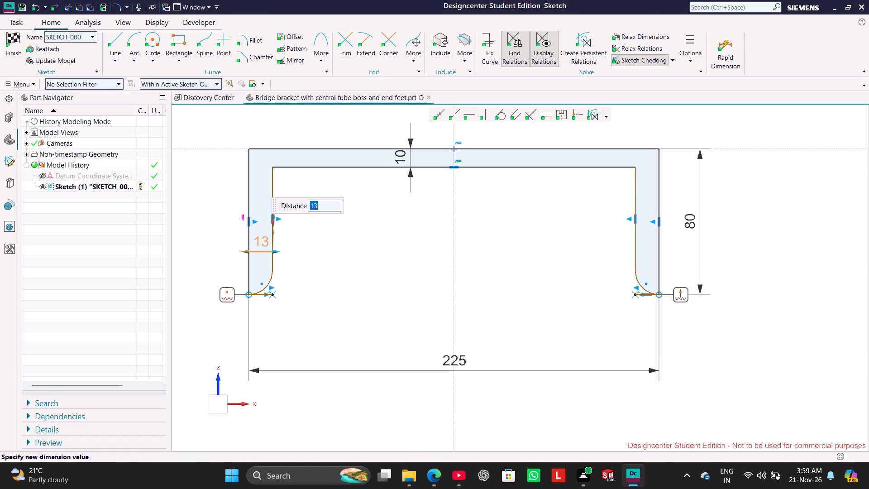
left_click(203, 255)
Add a radius dimension to the fillet arc at the bottom of the left leg.
scroll(288, 264, "up", 4)
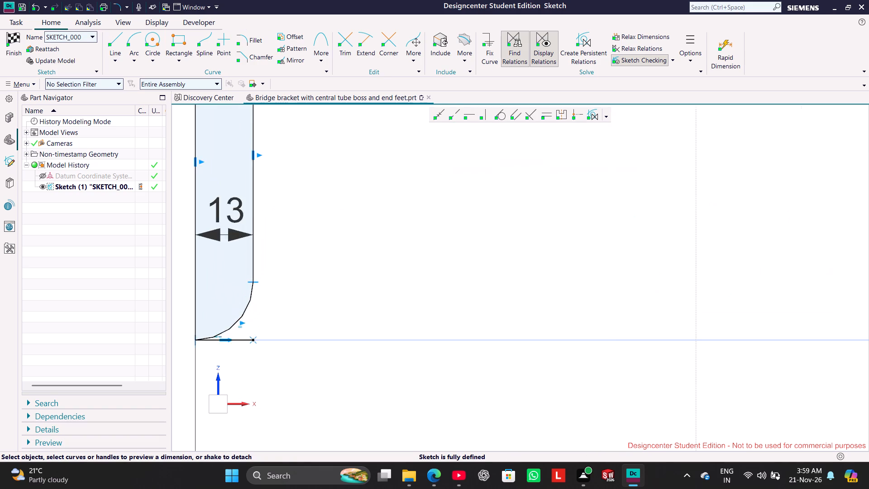
scroll(275, 263, "up", 1)
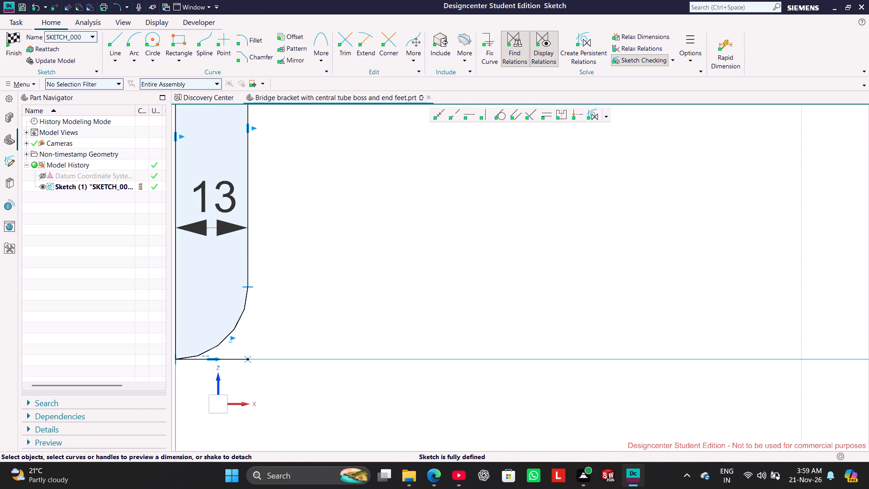
left_click(237, 322)
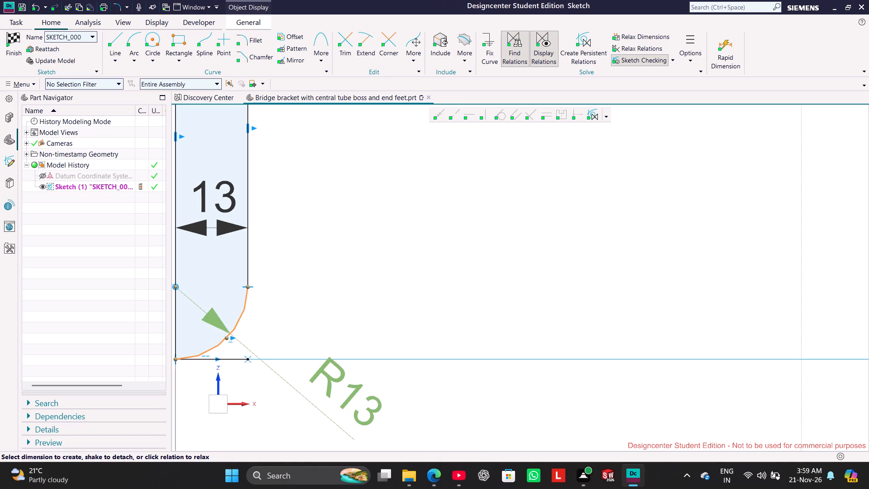
left_click(330, 393)
left_click(382, 303)
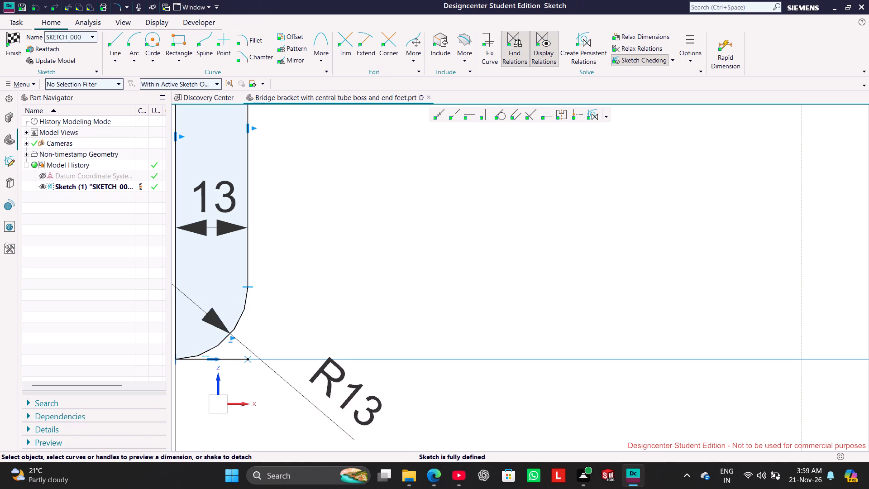
Finish the bracket profile sketch and return to modeling.
scroll(385, 301, "down", 6)
left_click(258, 261)
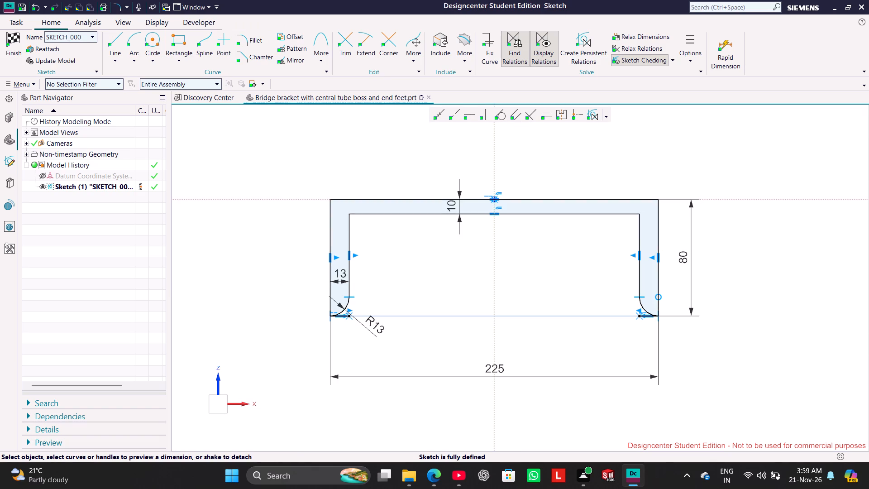
left_click(14, 53)
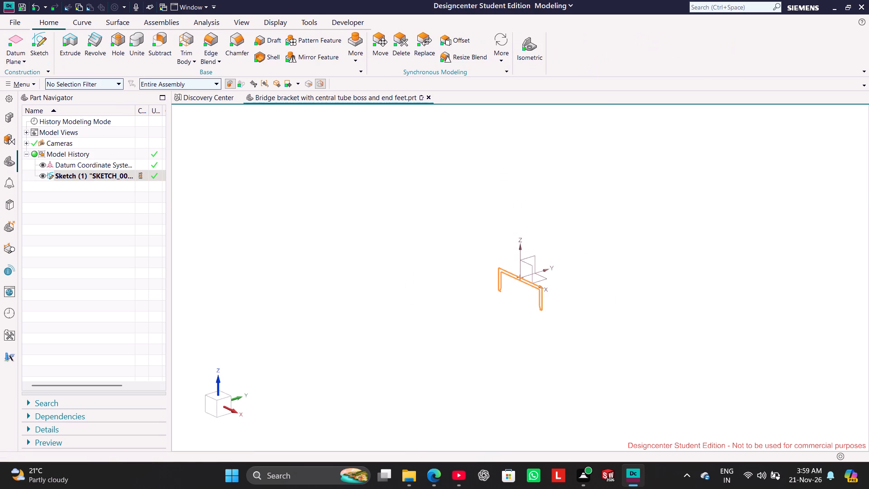
scroll(563, 271, "up", 3)
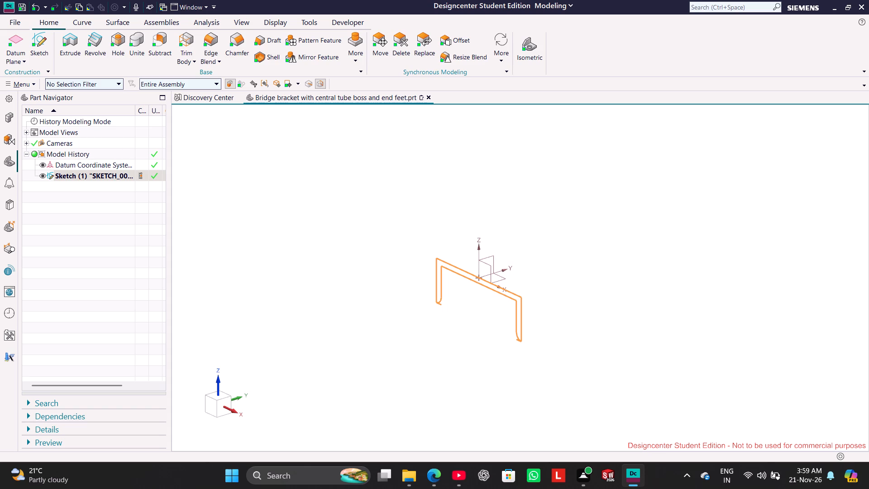
Extrude the inverted-U profile sketch symmetrically with a width of 130 mm.
right_click(112, 173)
left_click(152, 161)
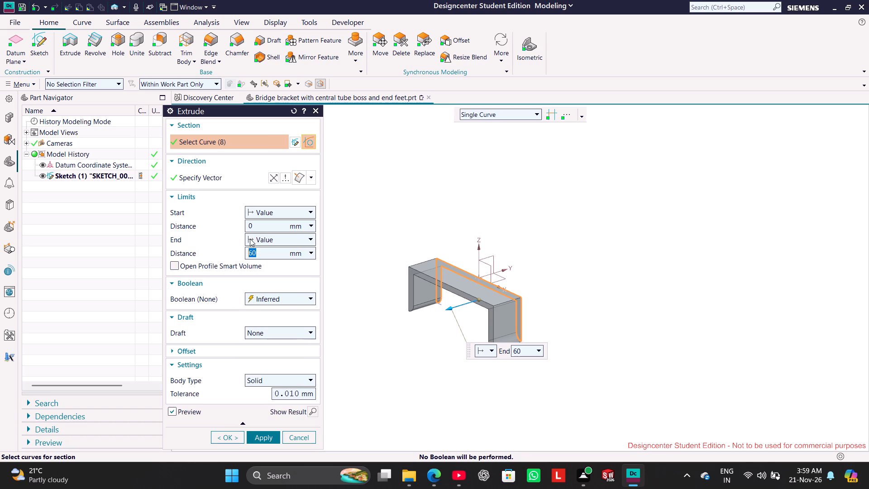
left_click(306, 210)
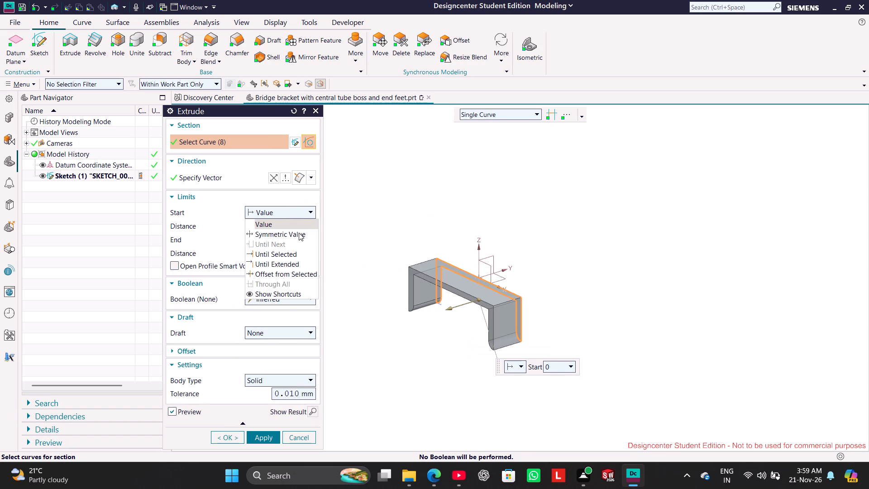
left_click(299, 233)
type("130")
key("Return")
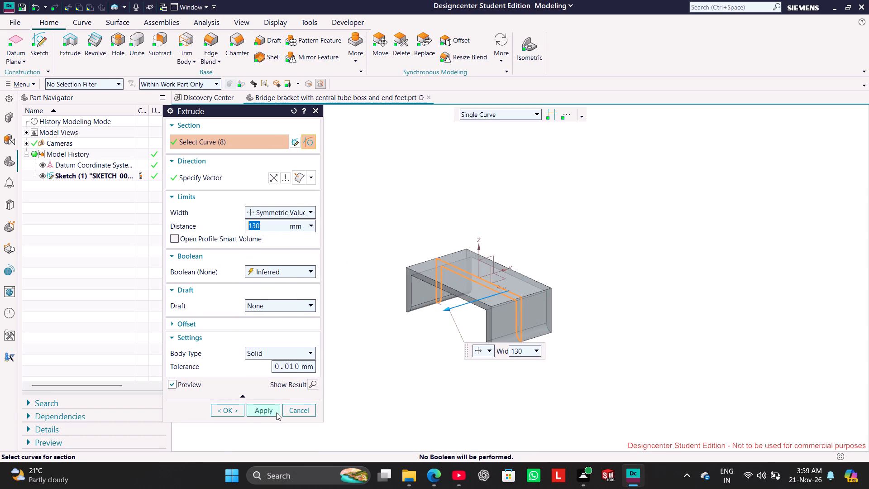
left_click(276, 412)
left_click(301, 407)
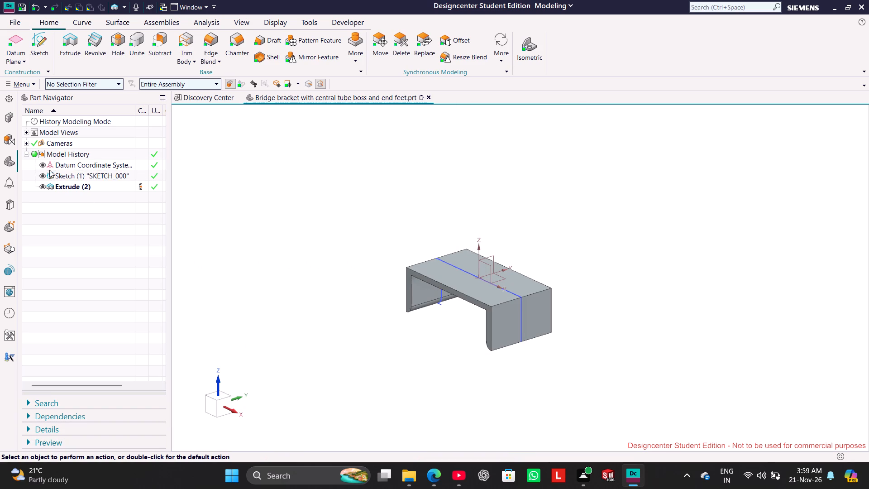
Hide the profile sketch and the datum coordinate system.
left_click(46, 173)
left_click(42, 166)
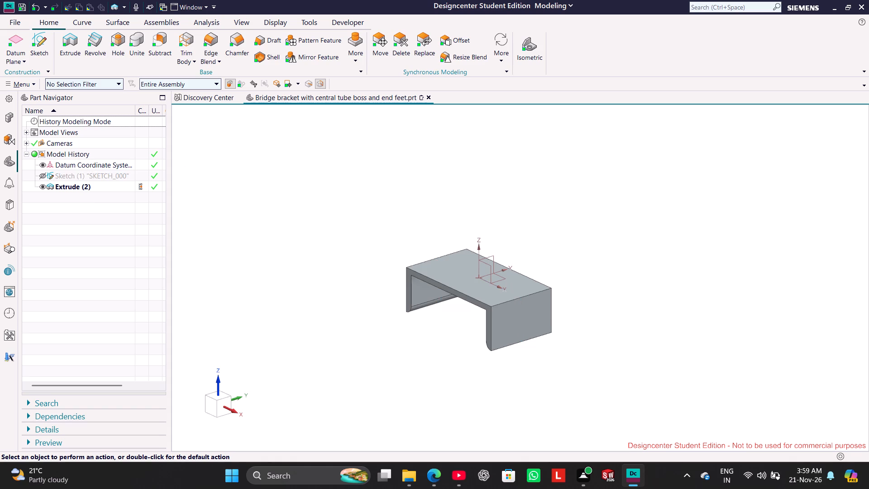
Create a new sketch on the front U-shaped end face of the extruded bracket.
left_click(522, 56)
scroll(496, 185, "down", 2)
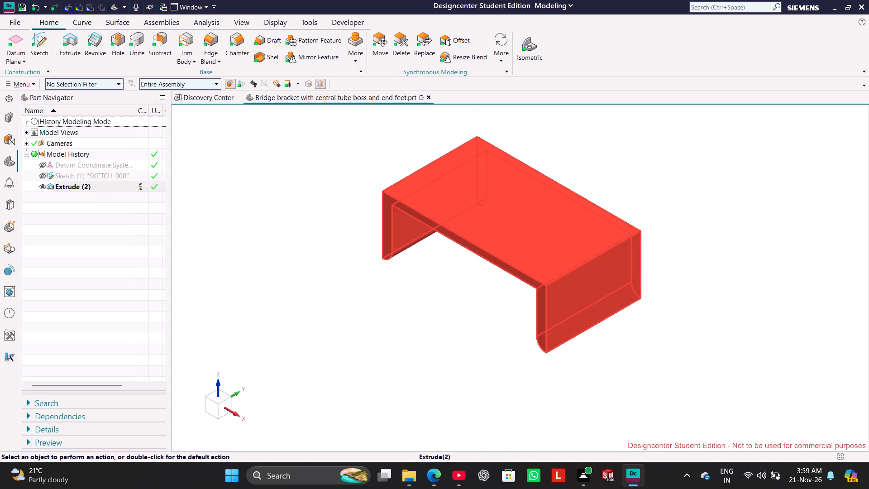
left_click(289, 263)
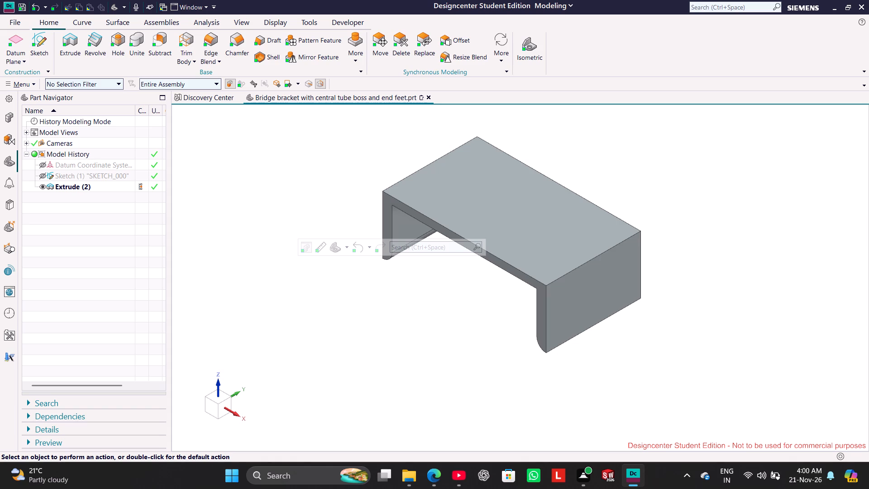
left_click(42, 41)
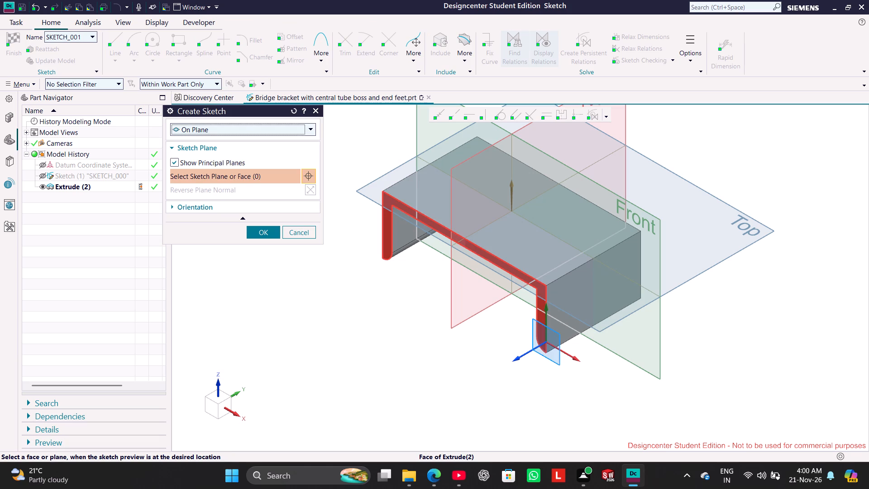
left_click(543, 340)
left_click(267, 234)
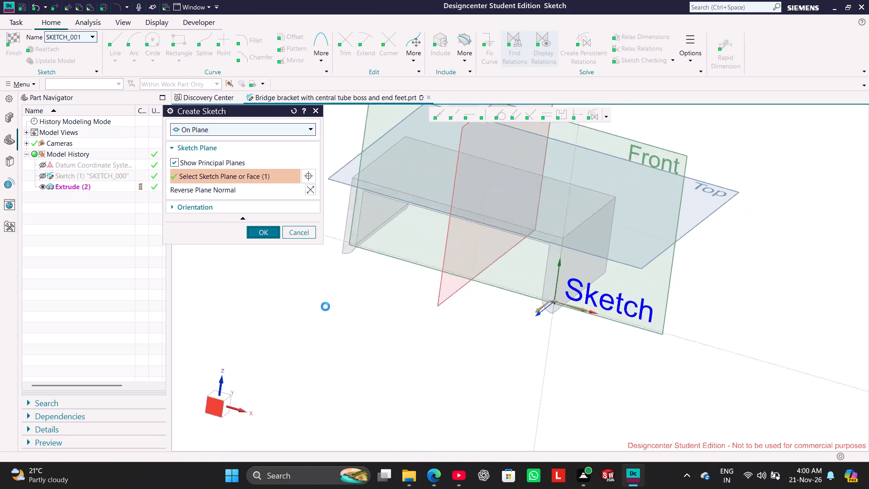
left_click(359, 345)
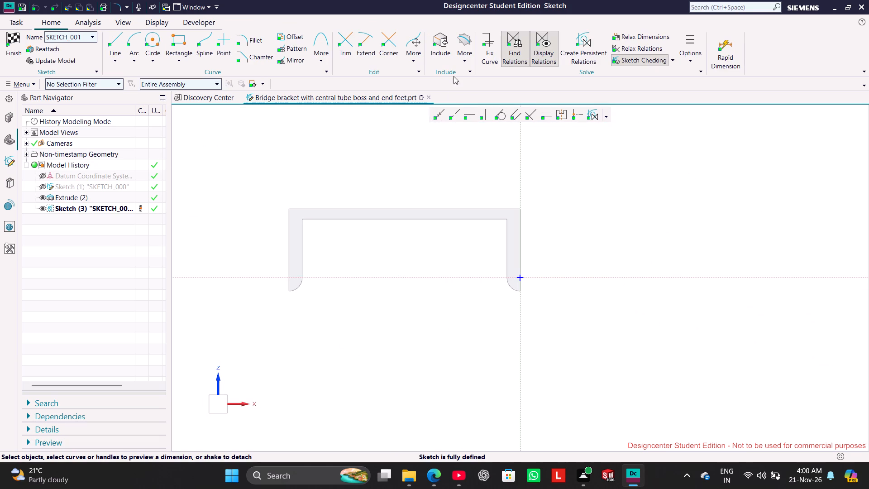
Include the right leg's outer vertical edge and the bracket's top edge in the sketch as references.
left_click(447, 39)
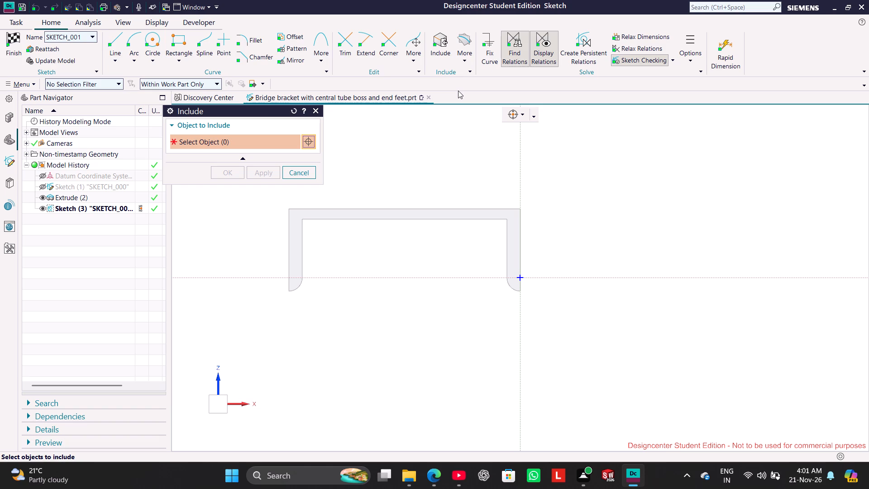
left_click(526, 233)
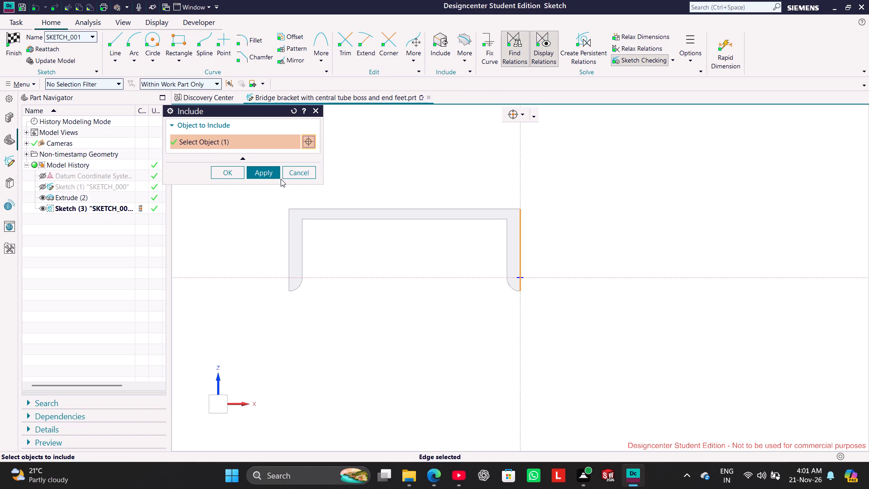
left_click(277, 177)
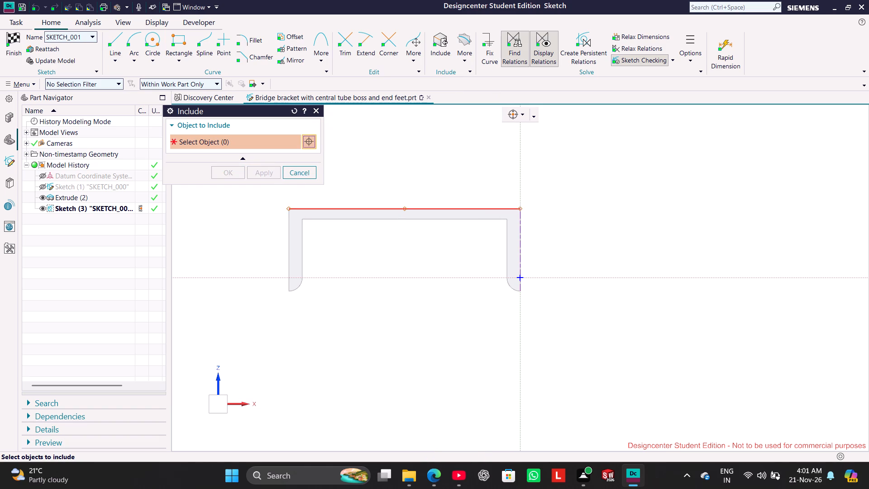
left_click(510, 211)
left_click(265, 173)
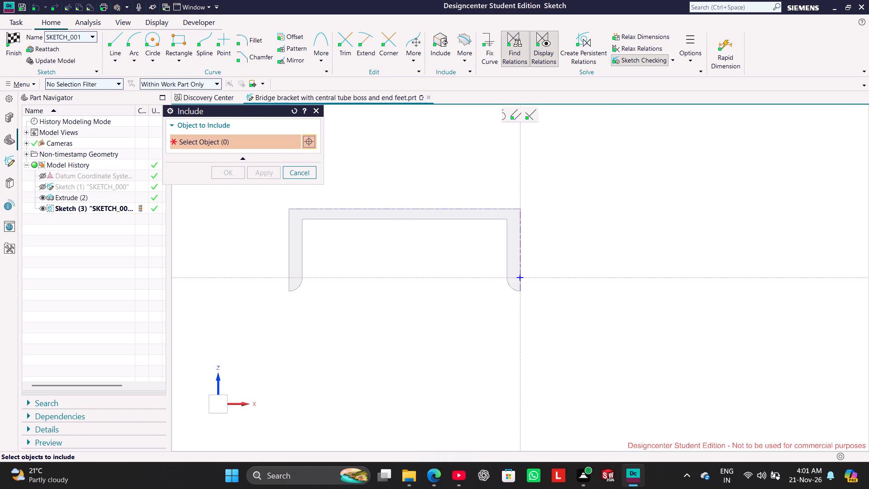
left_click(310, 177)
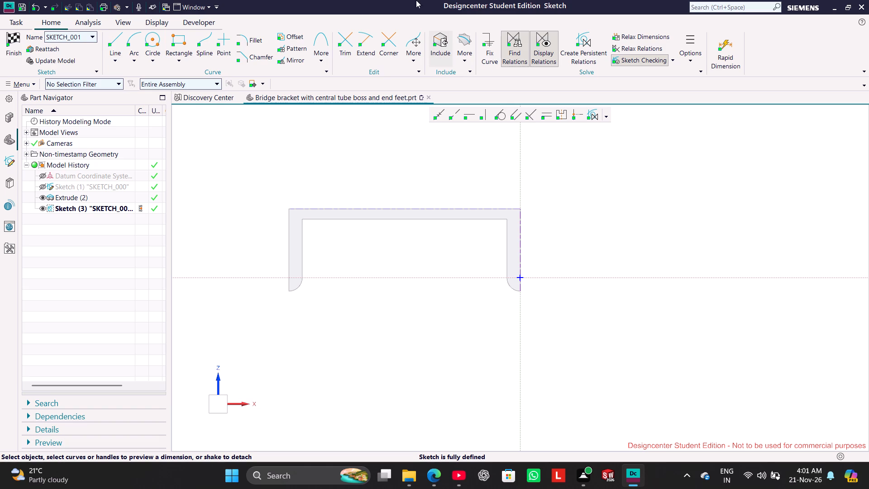
Draw a closed side profile along the right leg: vertical line, about 101 mm top line, tangent arc about R26.6, and sloping line back to the leg's bottom.
left_click(118, 45)
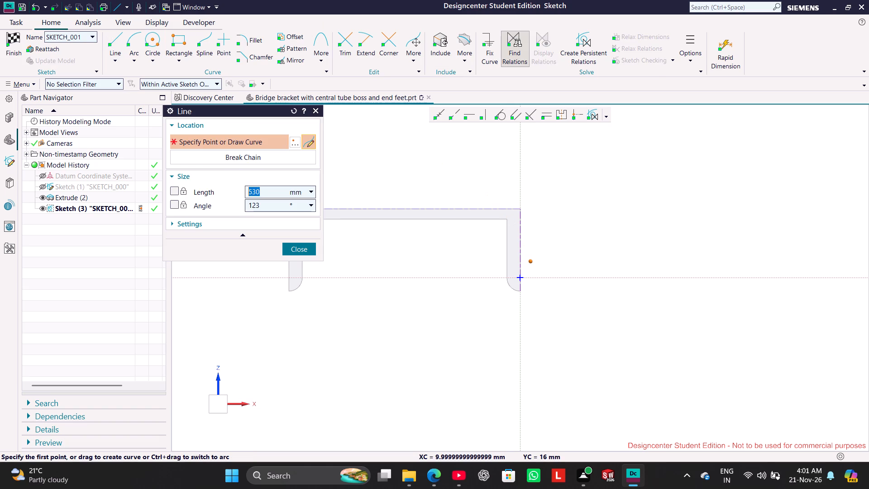
left_click(522, 290)
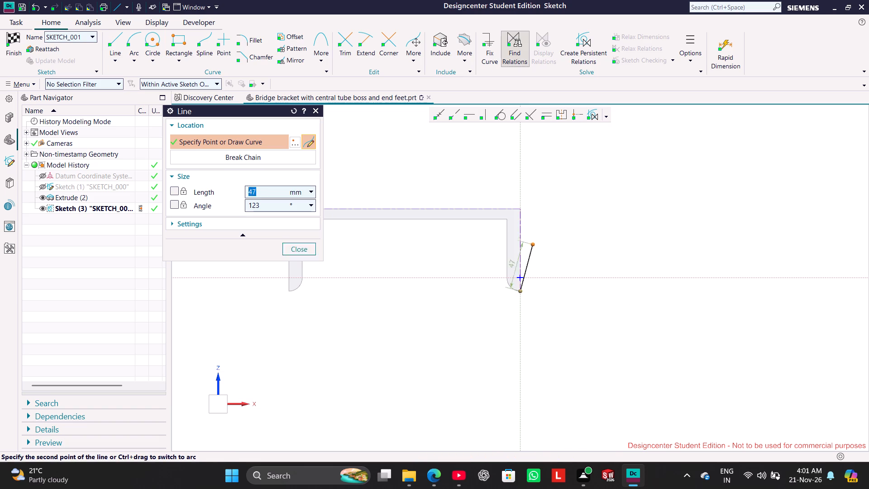
left_click(523, 206)
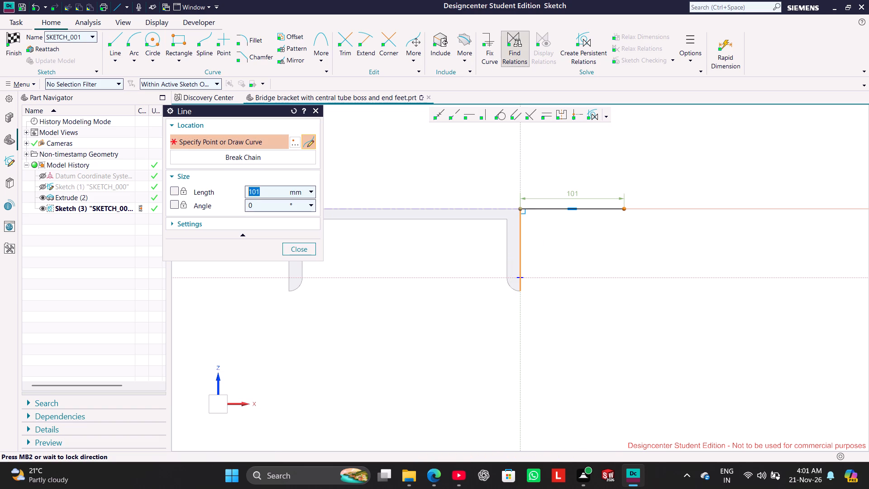
left_click(624, 208)
right_click(635, 196)
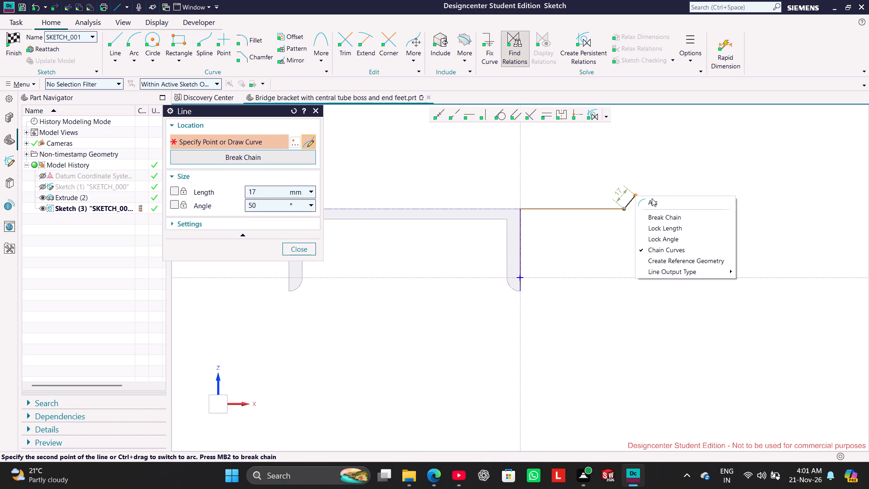
left_click(654, 201)
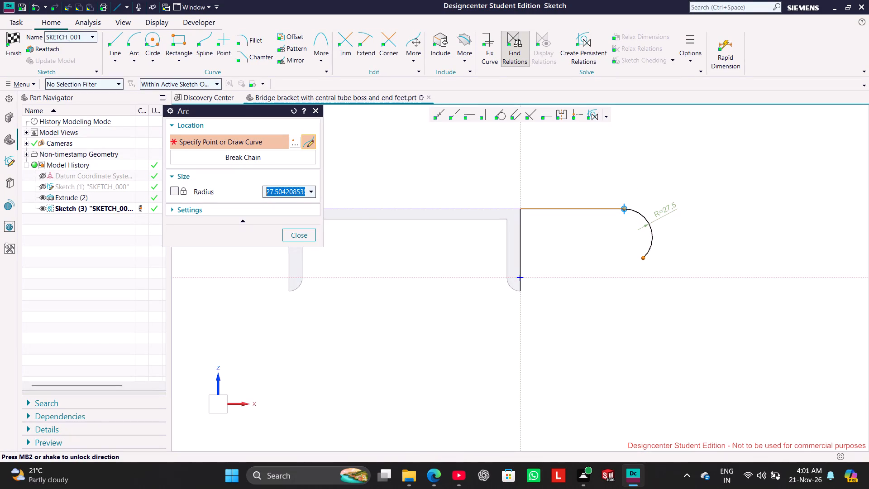
left_click(634, 262)
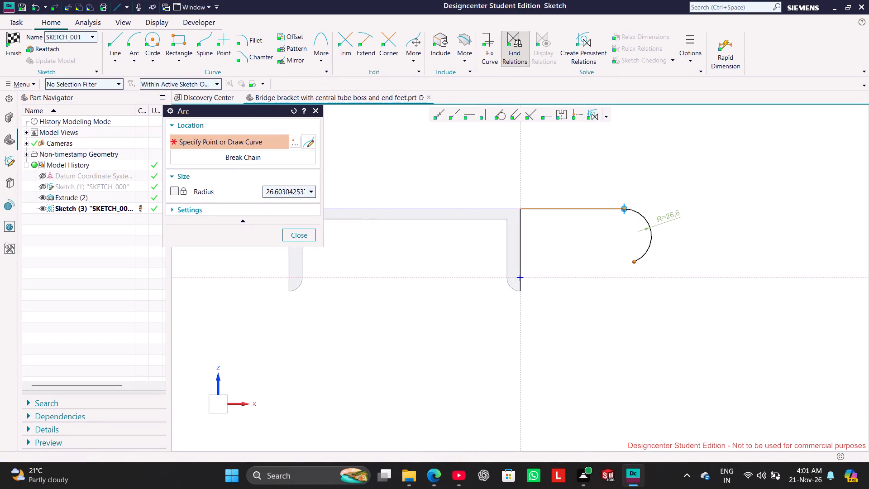
right_click(633, 247)
left_click(649, 249)
left_click(649, 253)
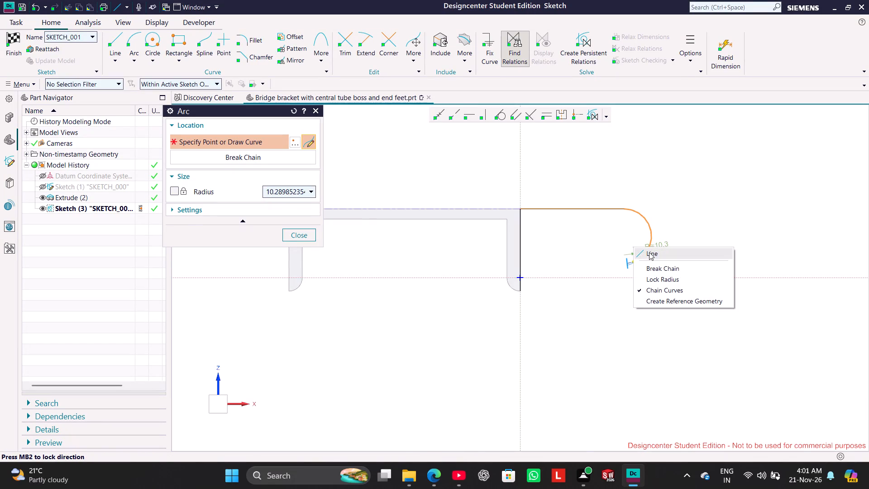
left_click(523, 289)
left_click(307, 251)
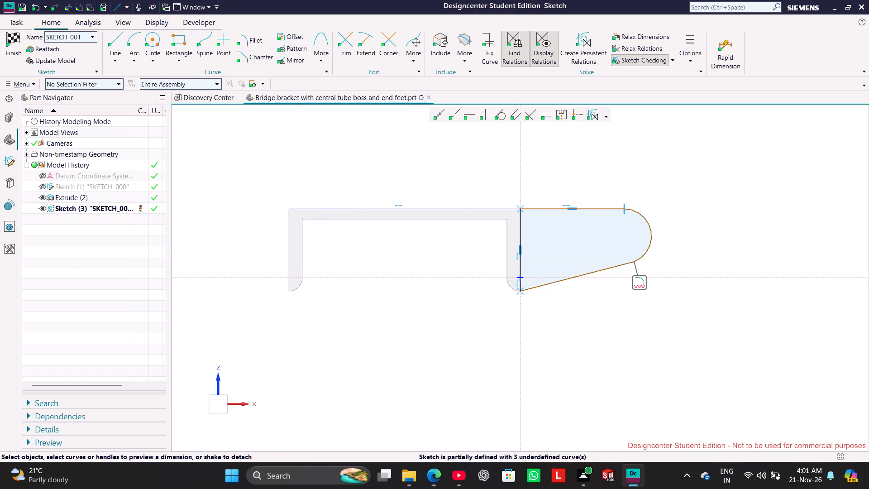
Dimension the end arc's radius as 20 mm and place the dimension outside the profile.
left_click(648, 223)
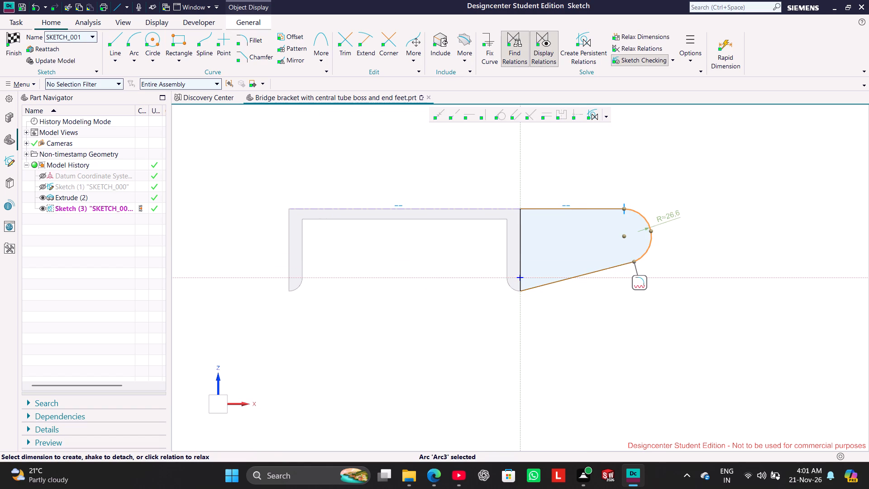
double_click(672, 216)
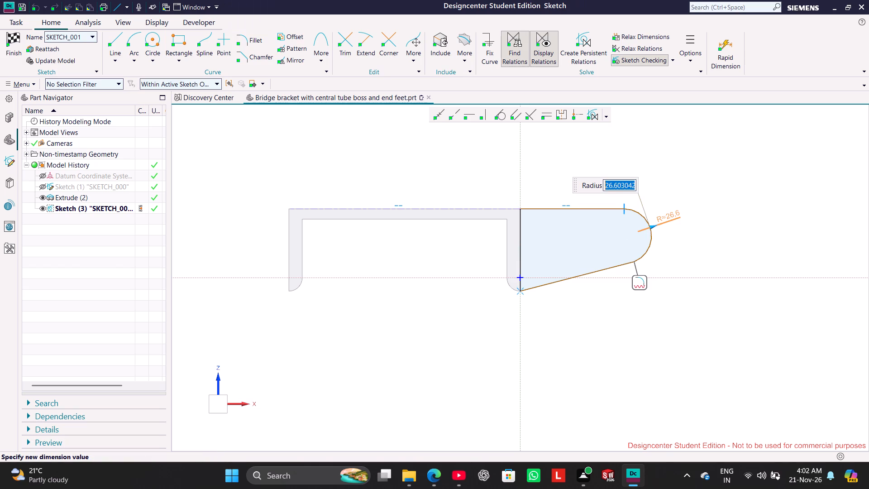
type("20")
key("Return")
left_click(755, 180)
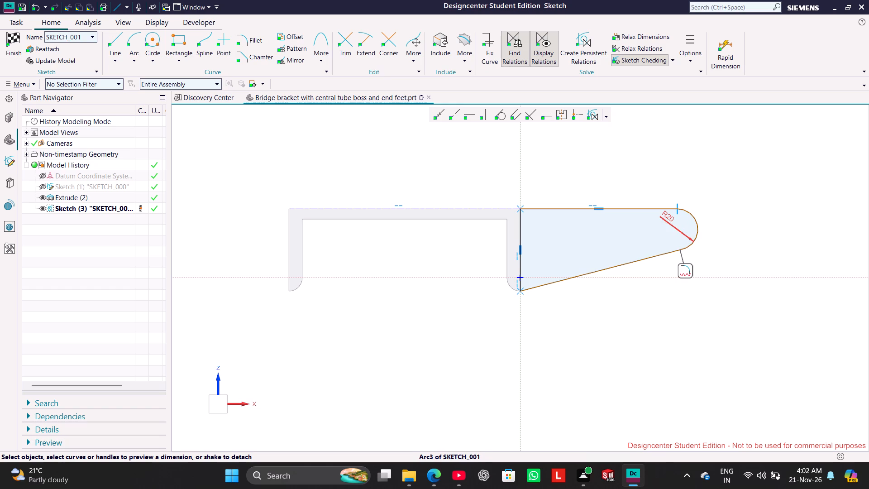
left_click_drag(668, 220, 725, 232)
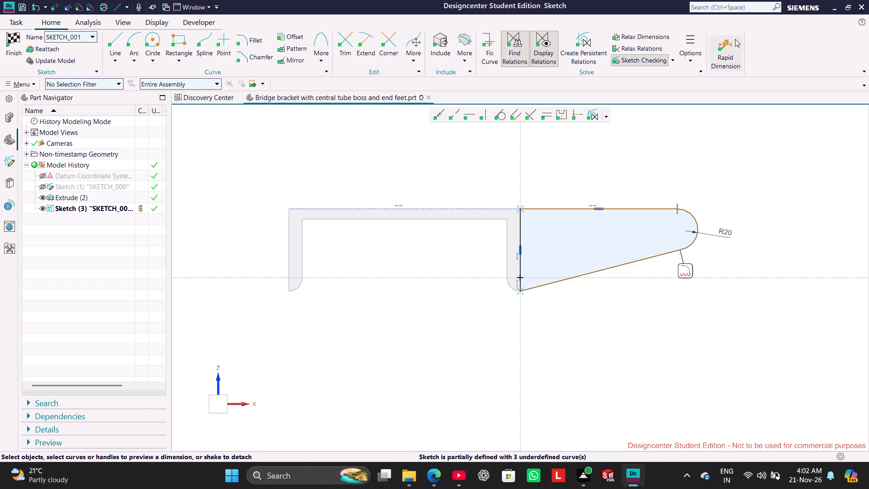
Dimension the horizontal distance from the arc centre to the leg's vertical line as 40 mm, placed below the profile.
left_click(734, 45)
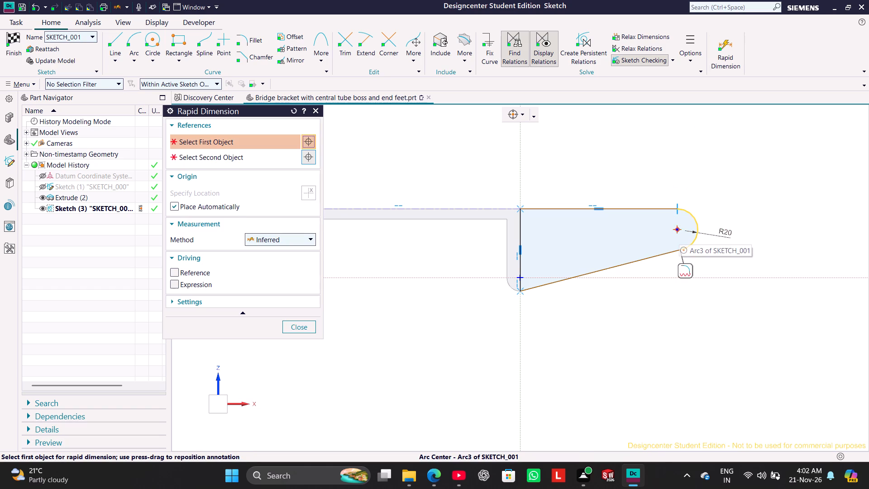
left_click(676, 230)
left_click(519, 234)
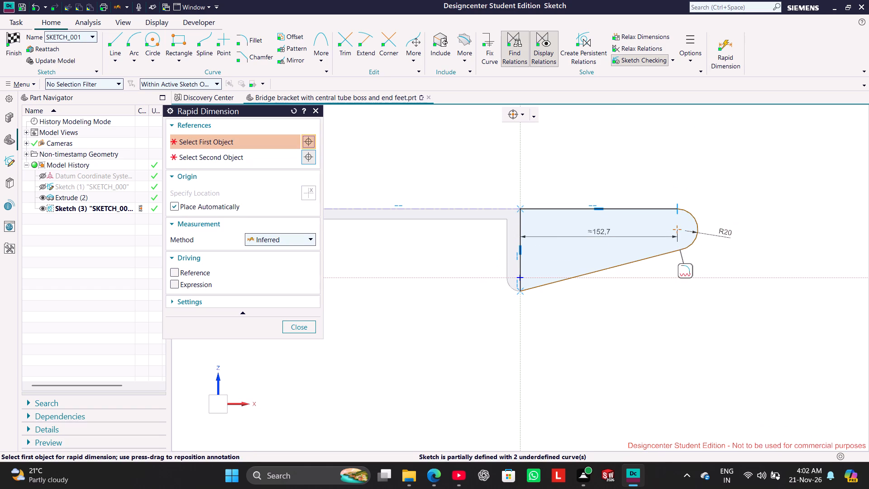
left_click(305, 331)
left_click_drag(595, 225, 597, 243)
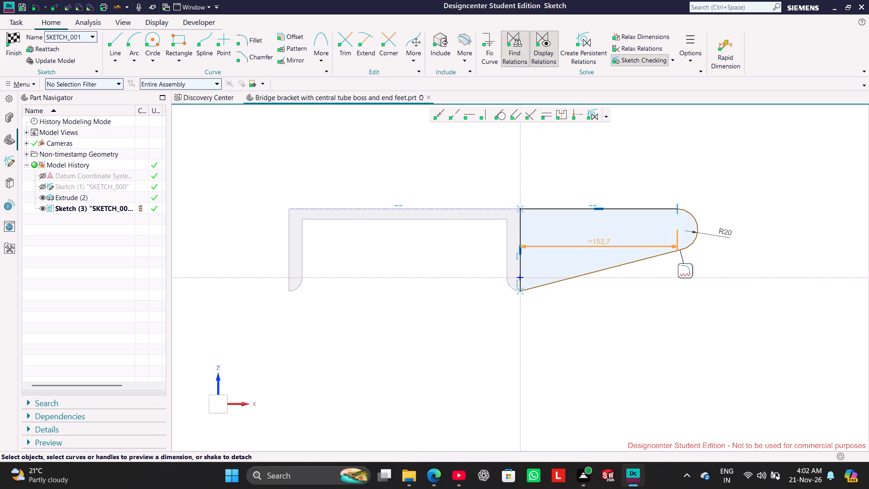
left_click_drag(597, 243, 596, 321)
double_click(599, 319)
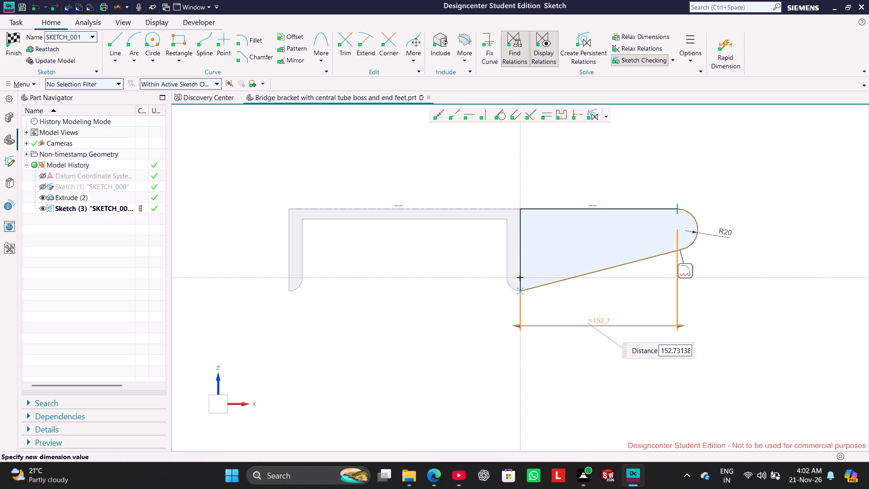
double_click(682, 348)
type("40")
key("Return")
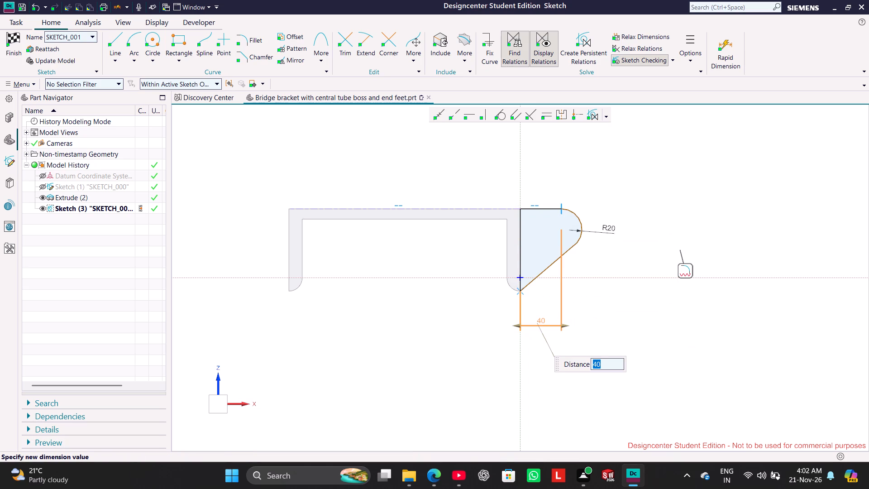
left_click(623, 157)
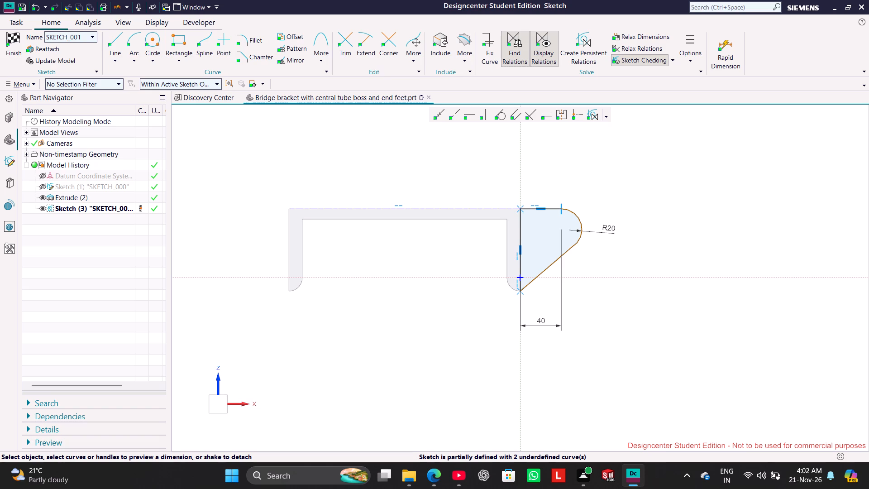
left_click(458, 334)
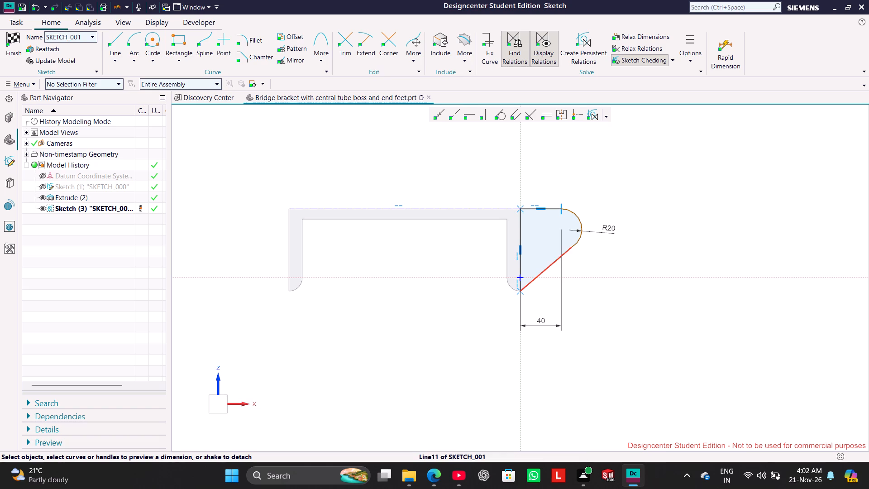
Test which curves of the side profile can still move by pulling on its sloping line, top line and end arc.
left_click_drag(543, 268, 578, 312)
left_click_drag(578, 217, 598, 200)
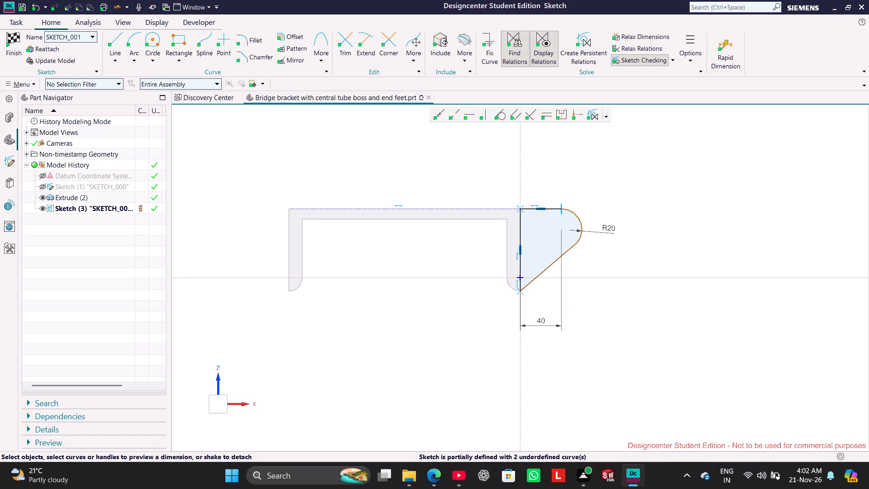
left_click_drag(598, 200, 609, 189)
left_click_drag(555, 209, 563, 157)
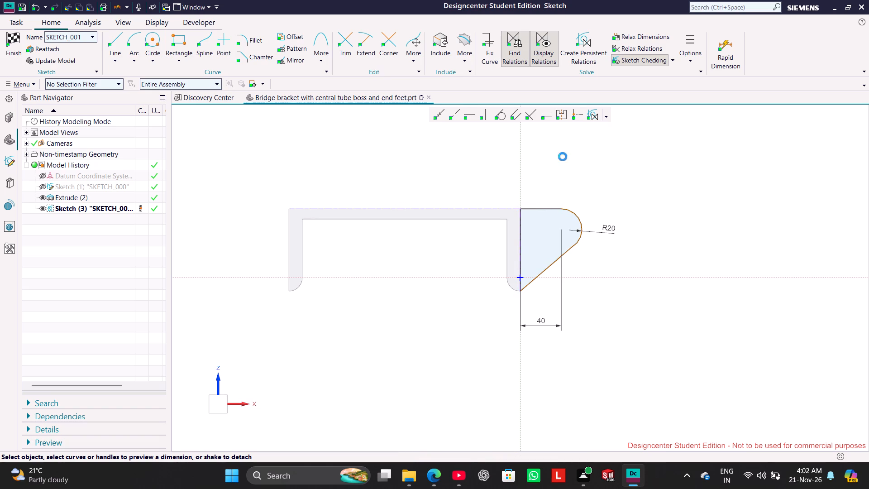
left_click_drag(563, 157, 563, 157)
left_click_drag(571, 248, 608, 254)
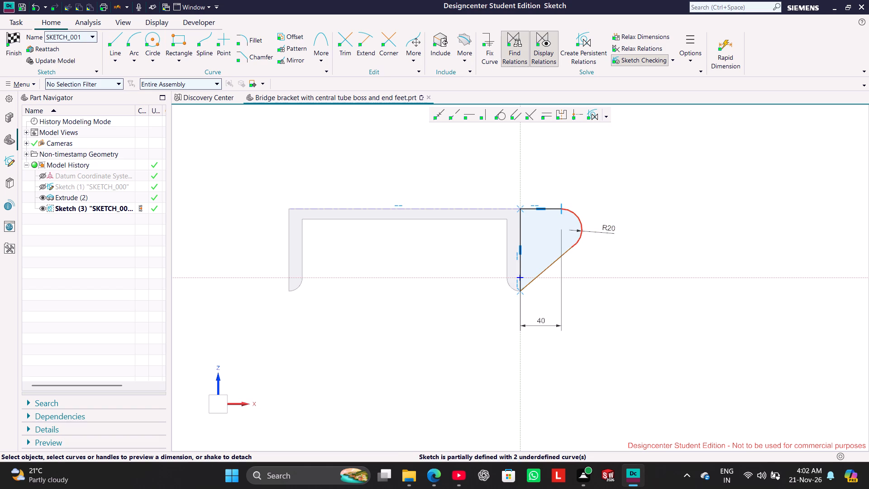
left_click_drag(582, 224, 610, 171)
left_click_drag(573, 244, 578, 244)
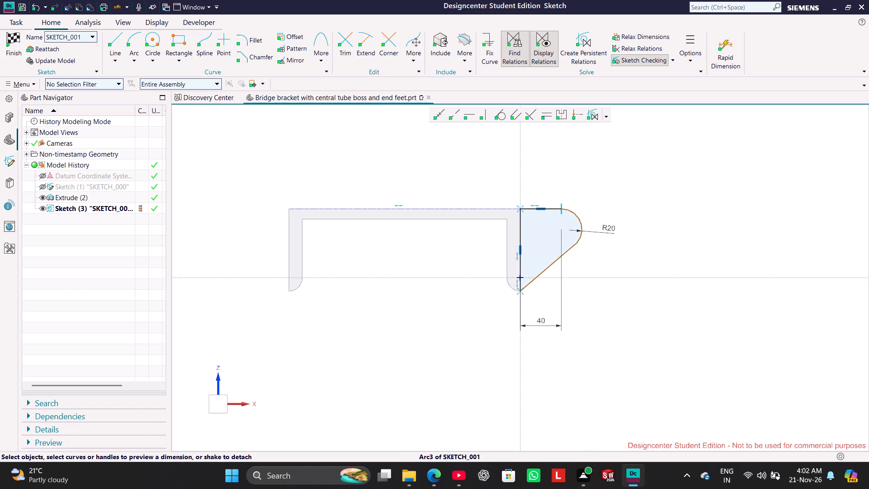
left_click_drag(578, 244, 607, 249)
scroll(564, 230, "up", 2)
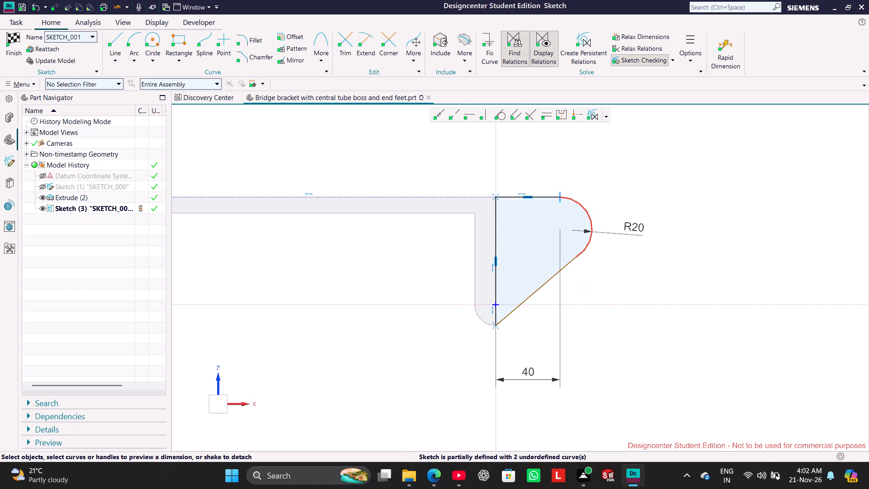
left_click_drag(591, 239, 553, 232)
Reposition the R20 dimension diagonally above the profile's end arc.
left_click_drag(643, 228, 635, 166)
left_click(630, 241)
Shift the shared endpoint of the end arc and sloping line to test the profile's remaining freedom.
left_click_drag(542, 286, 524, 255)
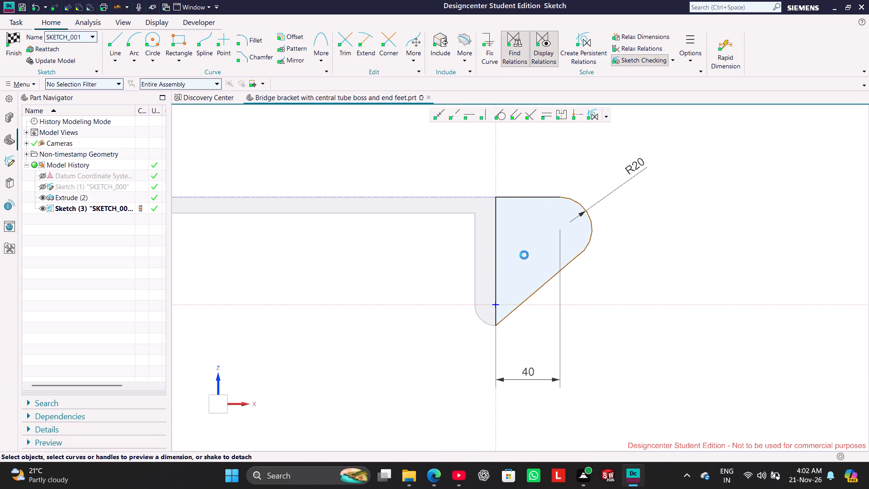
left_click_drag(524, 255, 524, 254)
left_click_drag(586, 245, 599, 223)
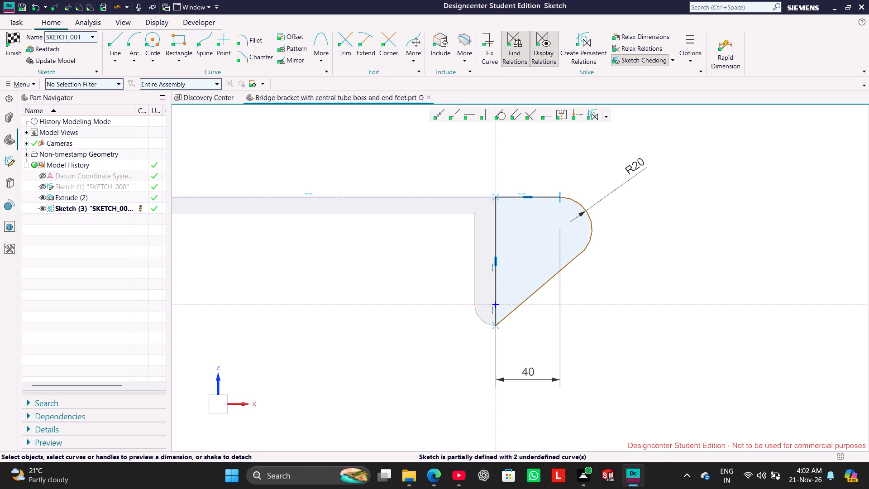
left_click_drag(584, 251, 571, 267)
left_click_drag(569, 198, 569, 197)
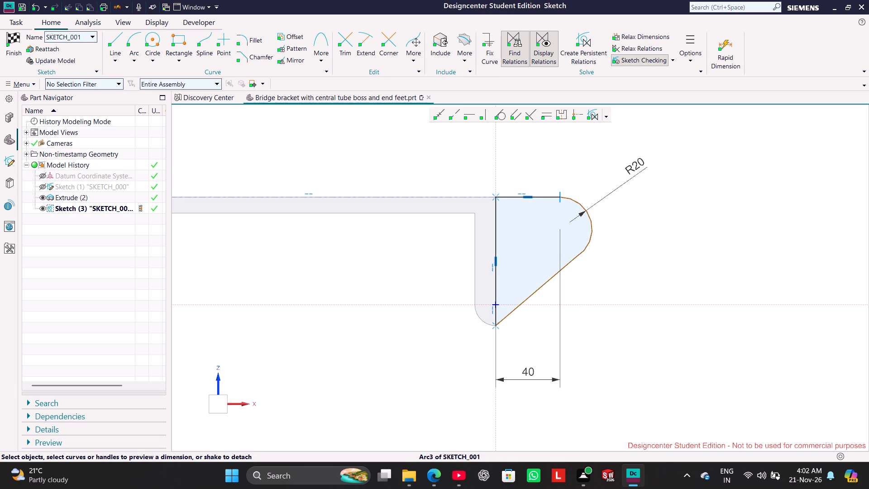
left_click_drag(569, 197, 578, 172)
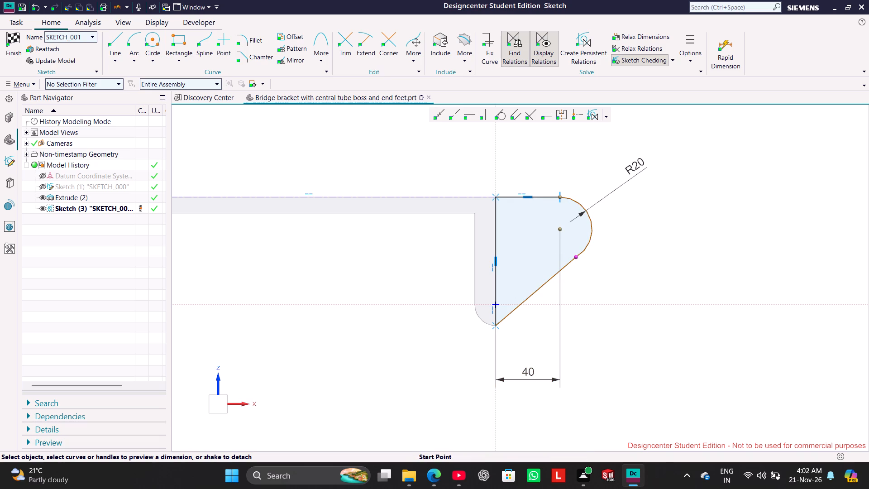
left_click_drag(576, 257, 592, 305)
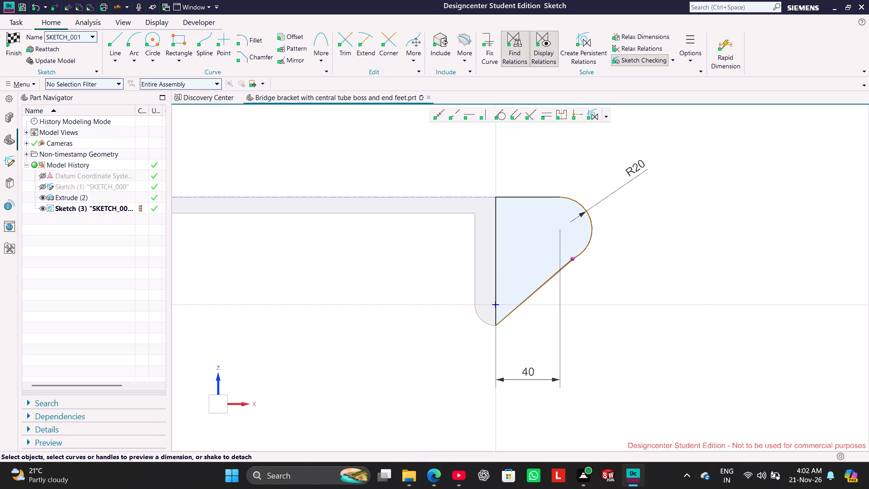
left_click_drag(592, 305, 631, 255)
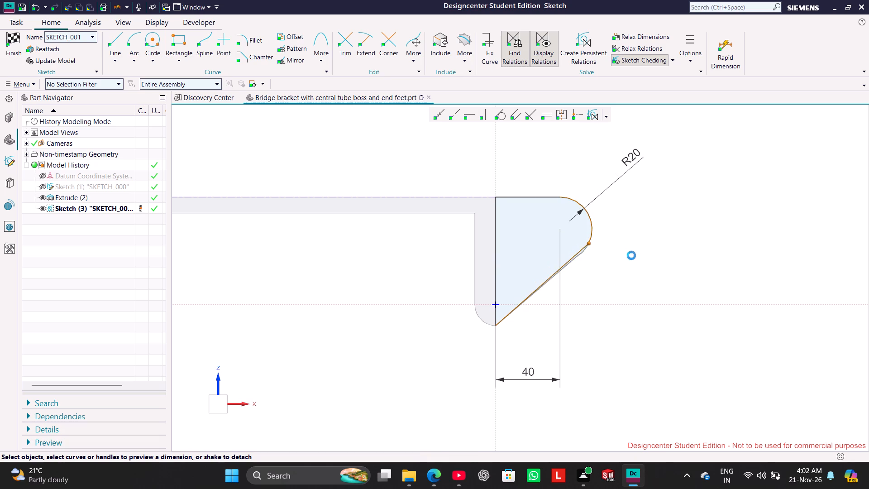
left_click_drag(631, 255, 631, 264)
Make the end arc and the sloping line tangent, keeping the solution that also lets the stationary curve move.
left_click(591, 221)
left_click(580, 249)
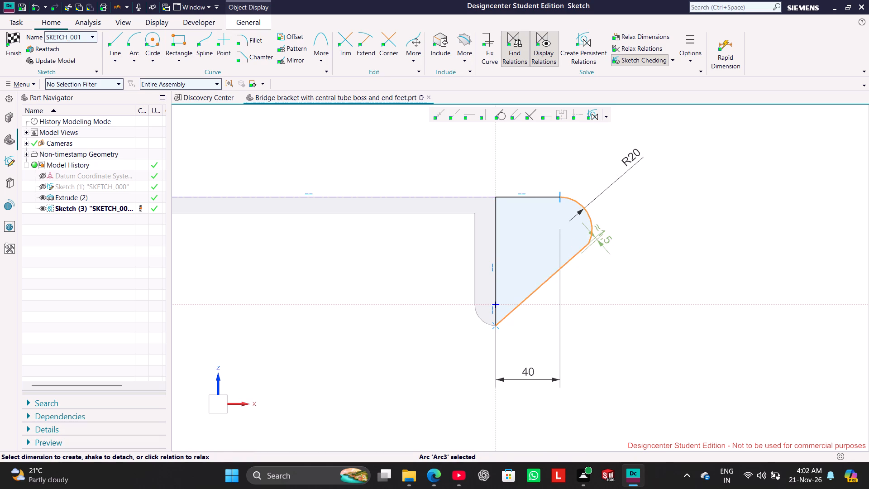
left_click(500, 119)
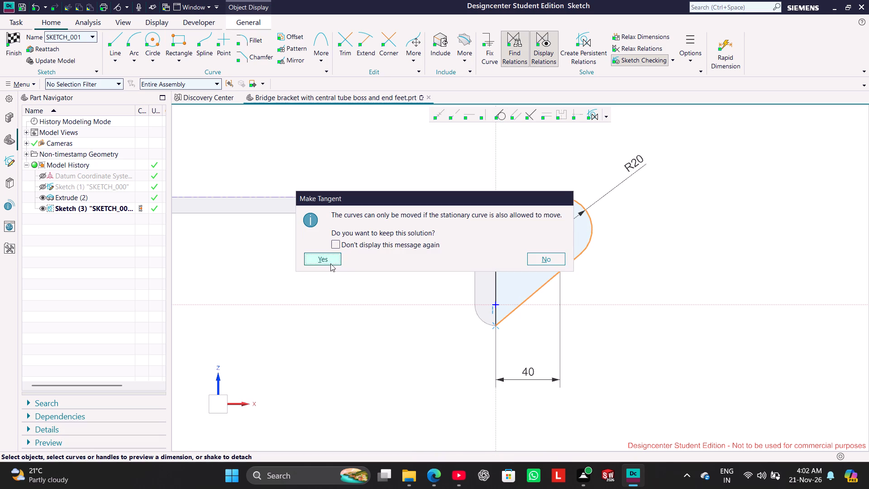
left_click(328, 262)
left_click(673, 243)
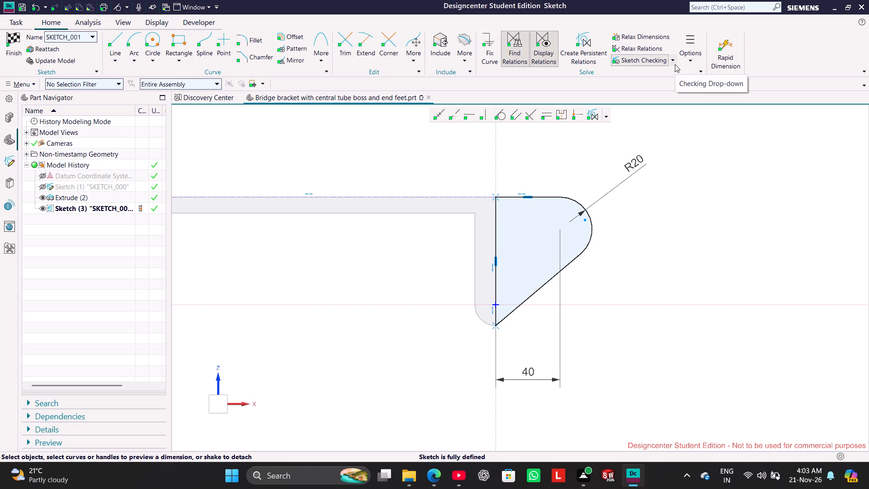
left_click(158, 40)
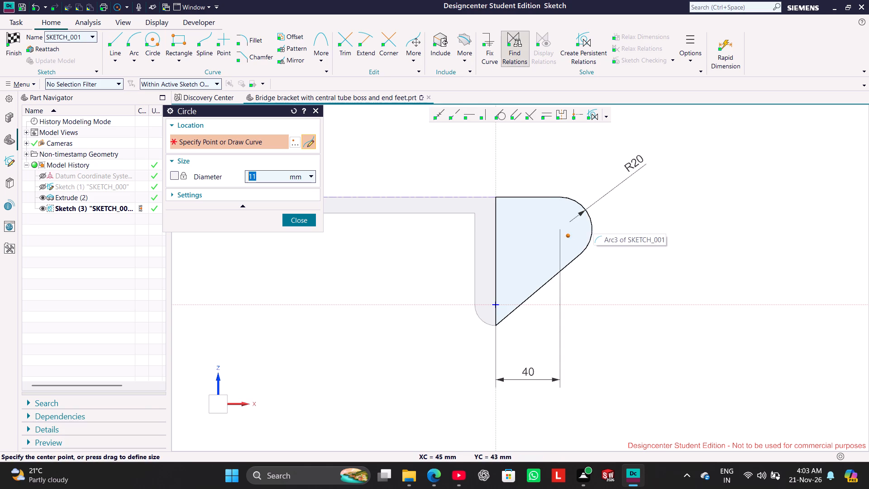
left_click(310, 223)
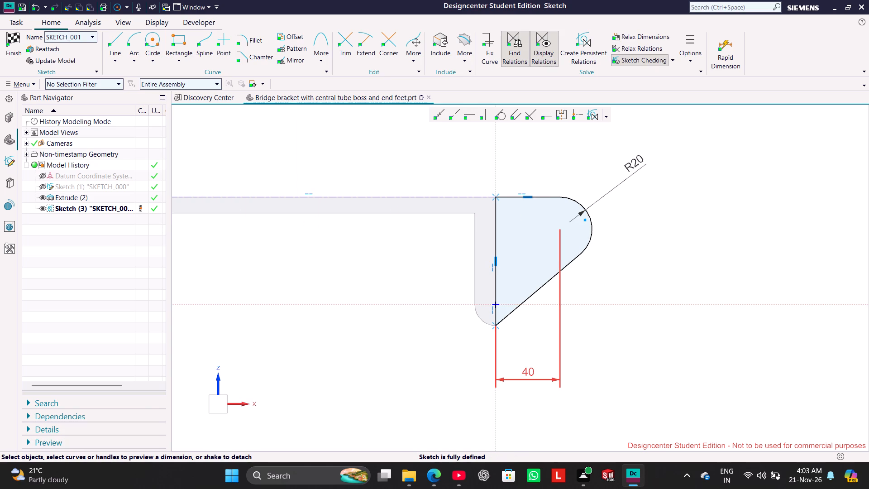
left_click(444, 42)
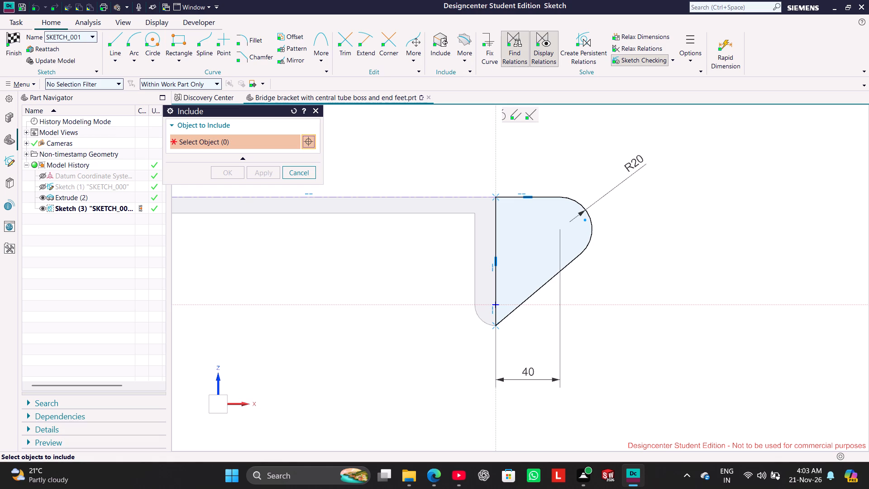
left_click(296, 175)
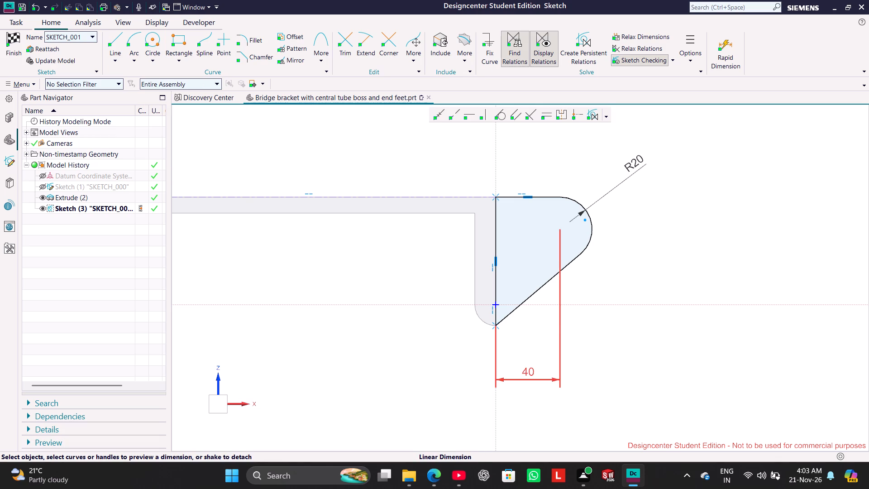
Move the 40 mm dimension closer beneath the side profile.
left_click_drag(562, 321, 539, 340)
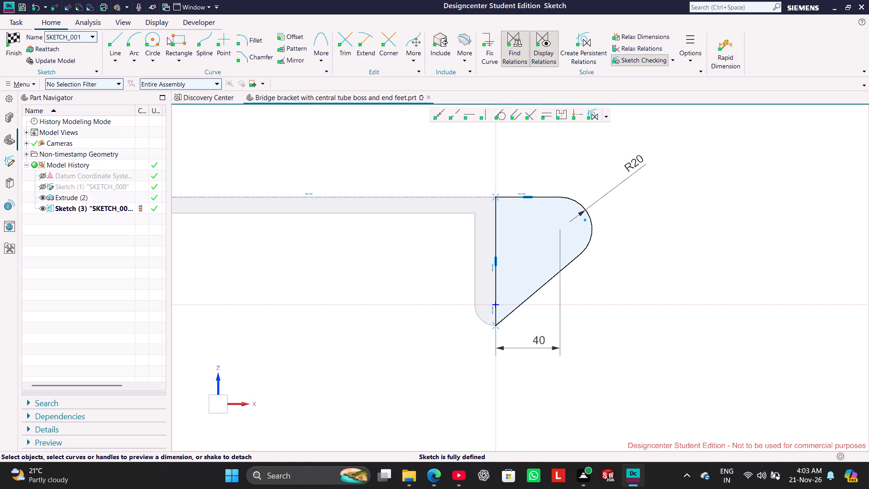
Draw a 16 mm diameter circle centred on the end arc's centre and finish the sketch.
left_click(156, 38)
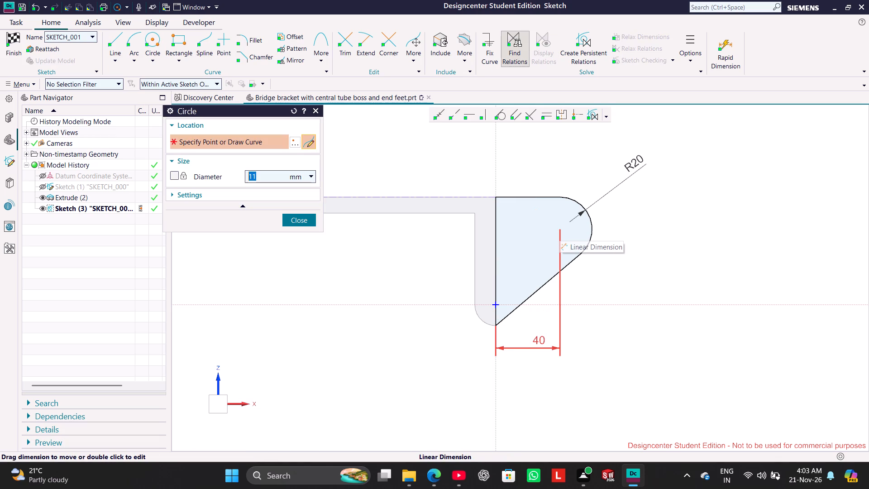
left_click(562, 228)
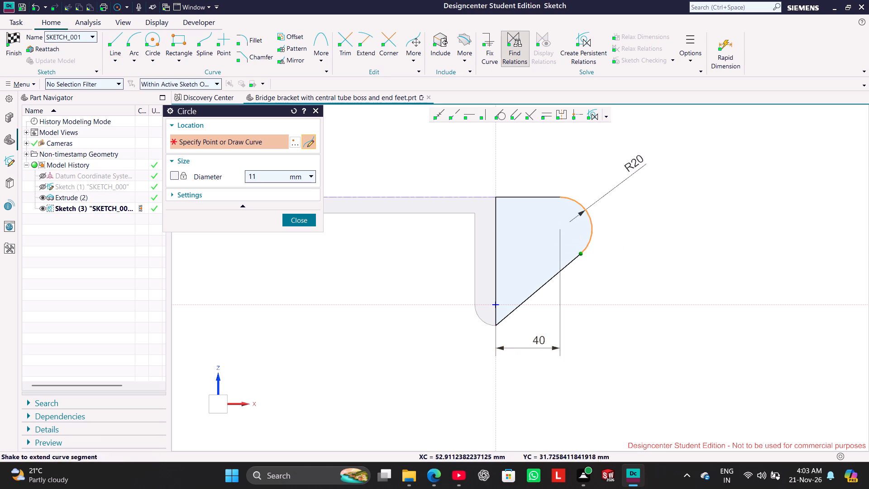
left_click(568, 231)
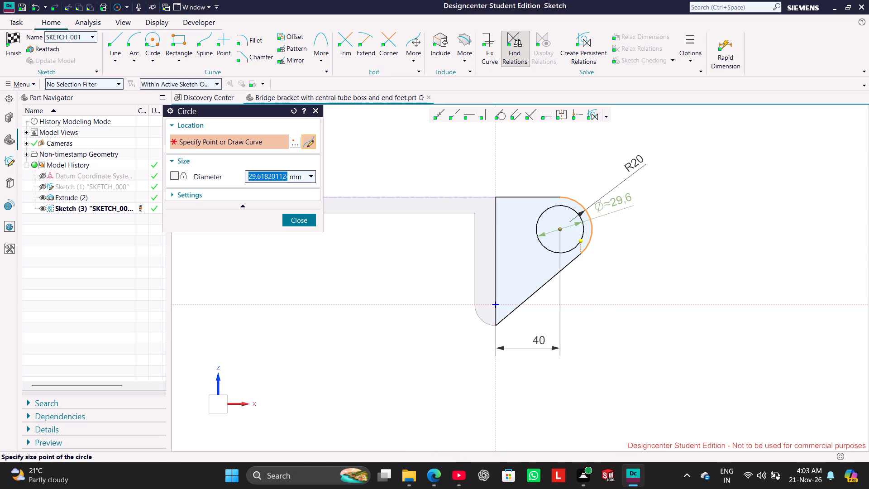
type("16")
key("Return")
left_click(312, 221)
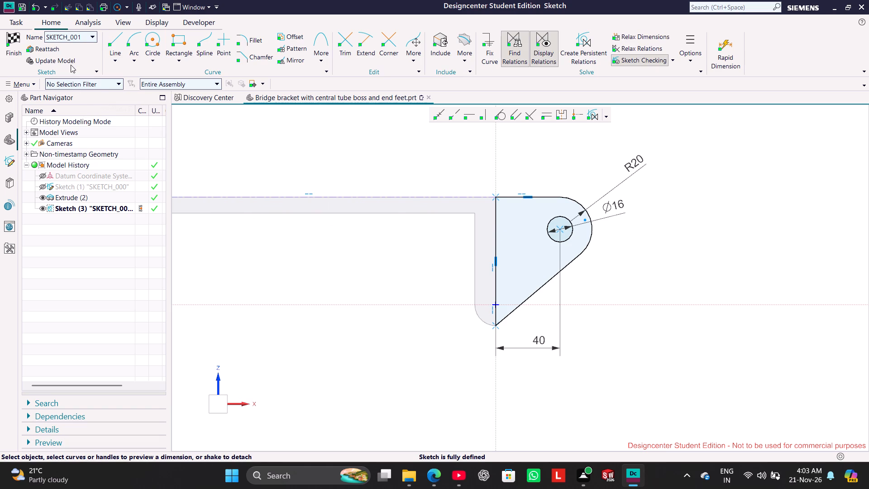
left_click(11, 51)
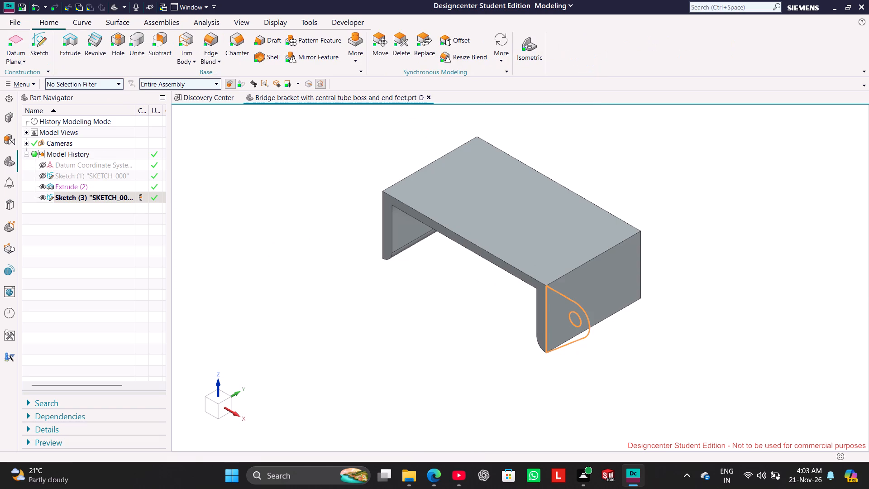
Start an extrusion of the side profile sketch and reverse its direction so it runs along the bracket body.
right_click(110, 199)
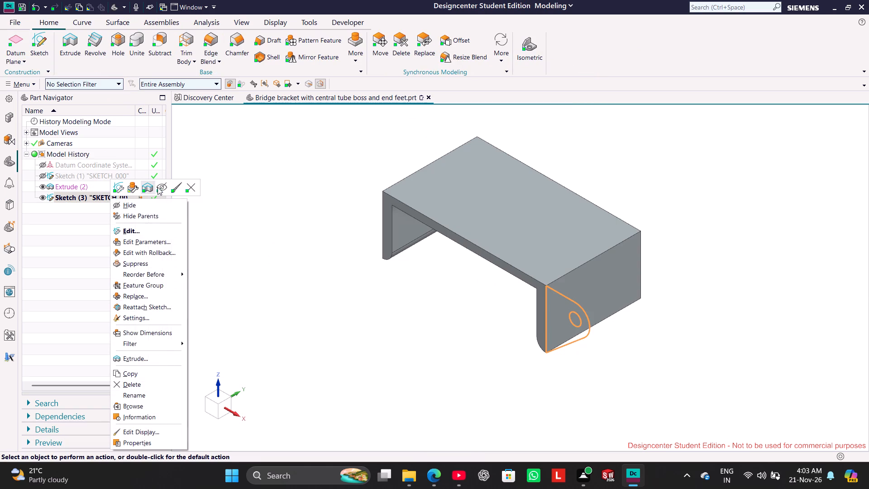
left_click(149, 187)
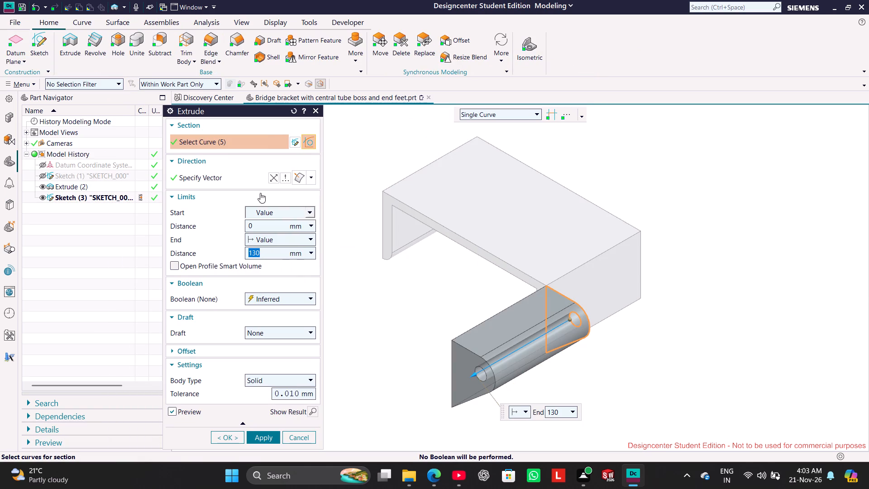
left_click(270, 175)
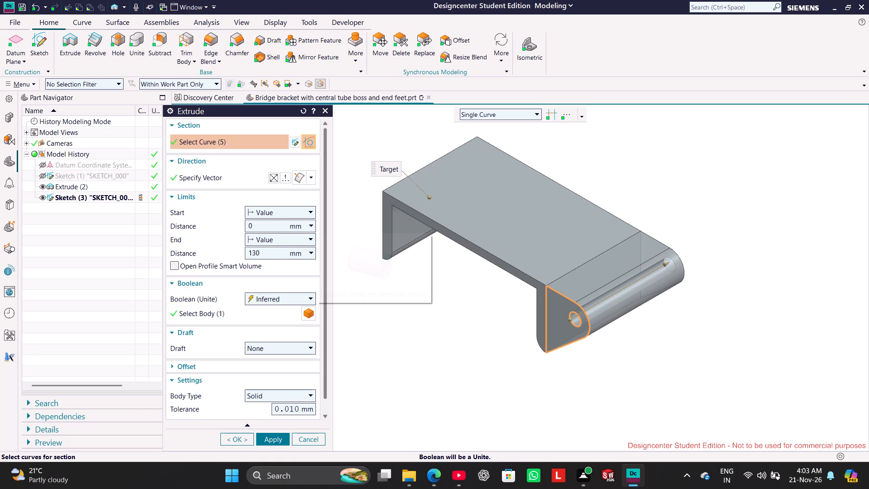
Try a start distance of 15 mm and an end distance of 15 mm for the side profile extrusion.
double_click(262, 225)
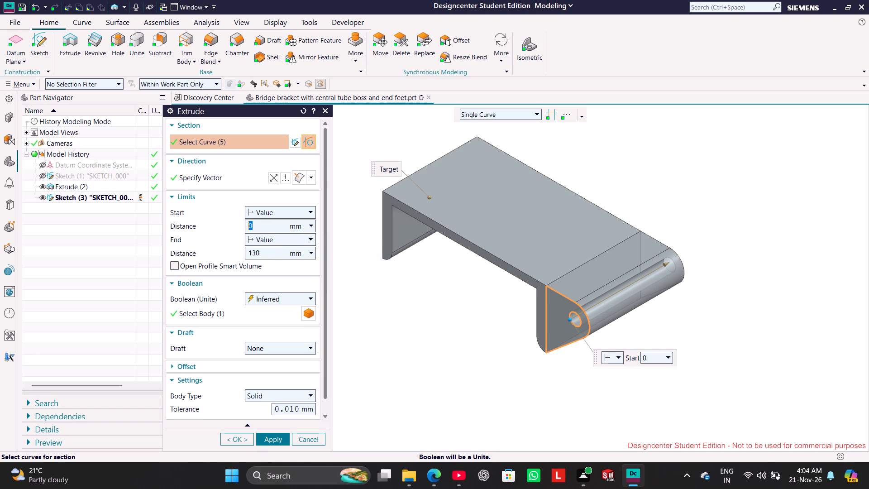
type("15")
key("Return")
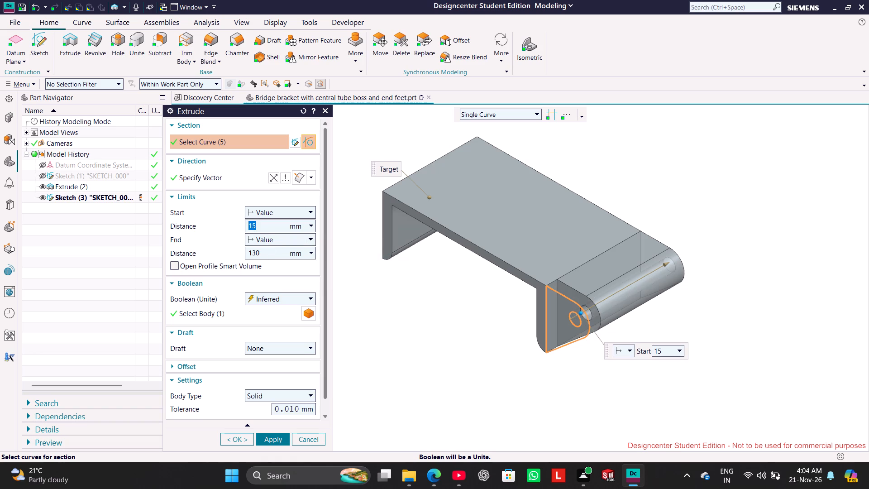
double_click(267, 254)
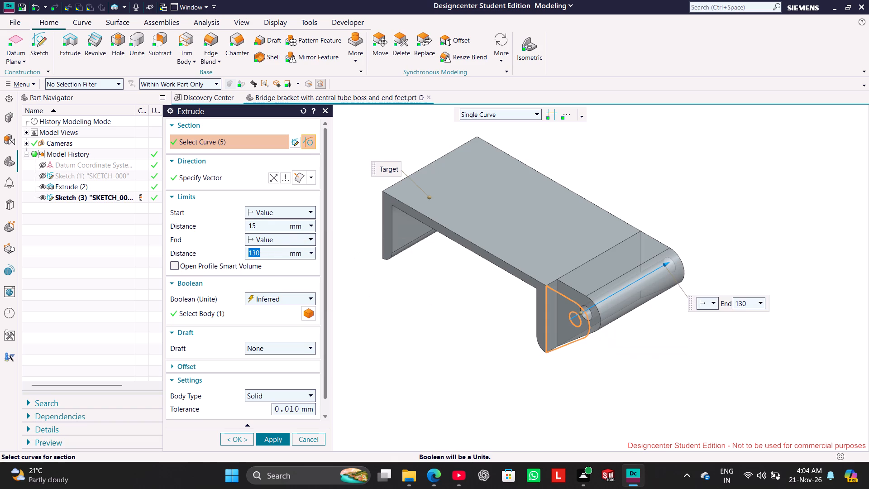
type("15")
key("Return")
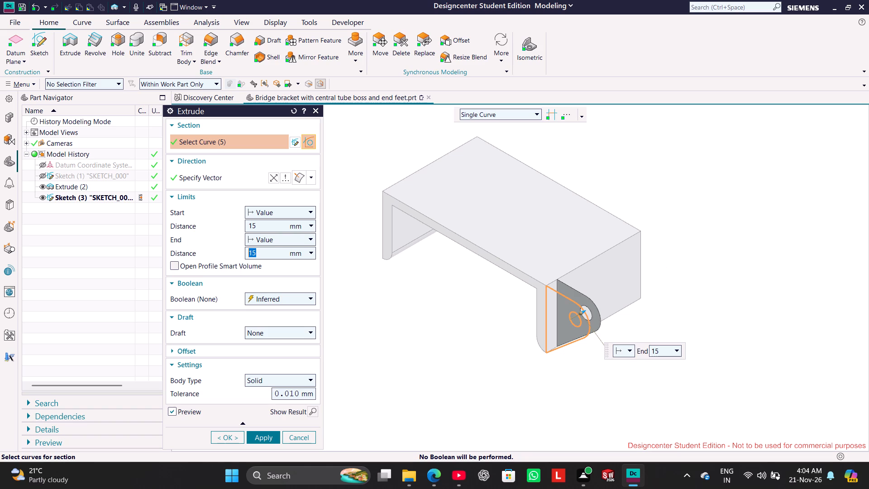
Set the extrusion's start to 13 mm and end to 13+15 mm, and apply it with the inferred unite.
double_click(272, 227)
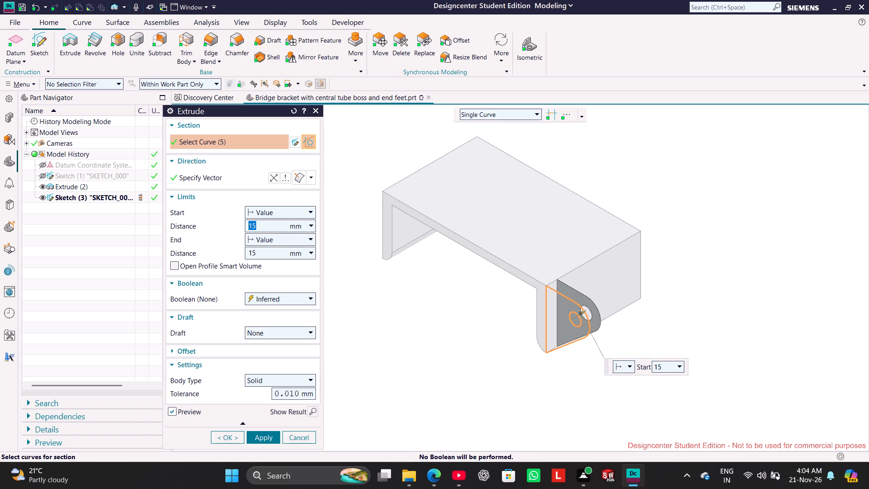
type("13")
key("Return")
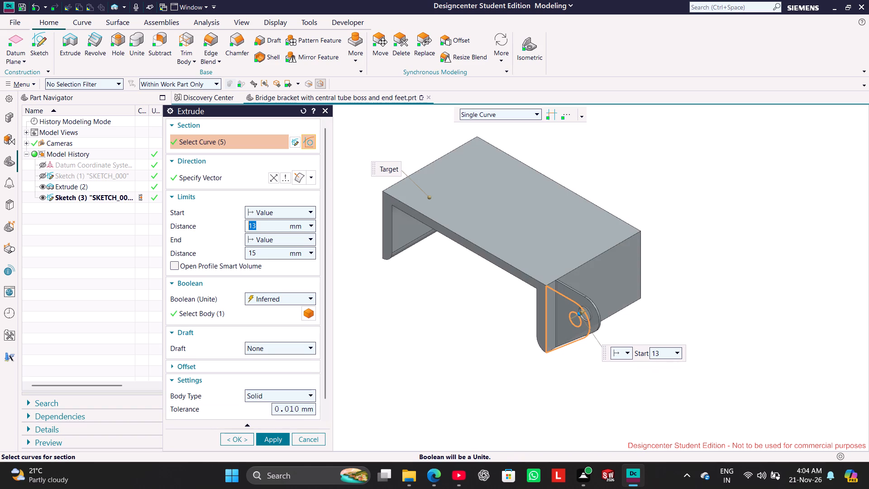
double_click(268, 254)
type("13+15")
key("Return")
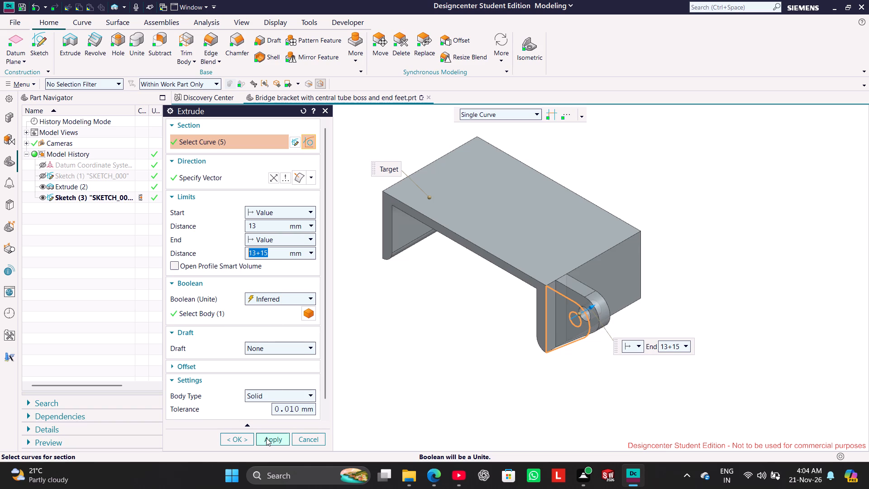
left_click(266, 438)
left_click(302, 438)
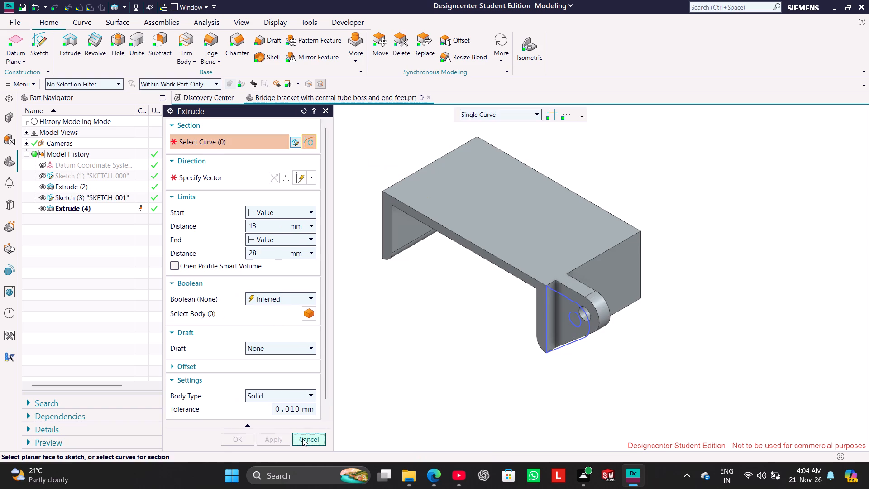
Hide the side profile sketch and show the bracket in the isometric view.
left_click(374, 348)
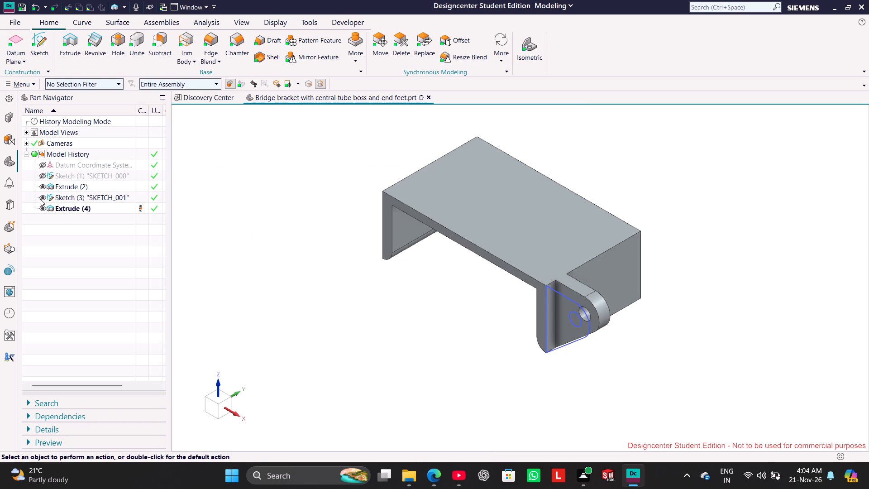
left_click(41, 198)
left_click(237, 281)
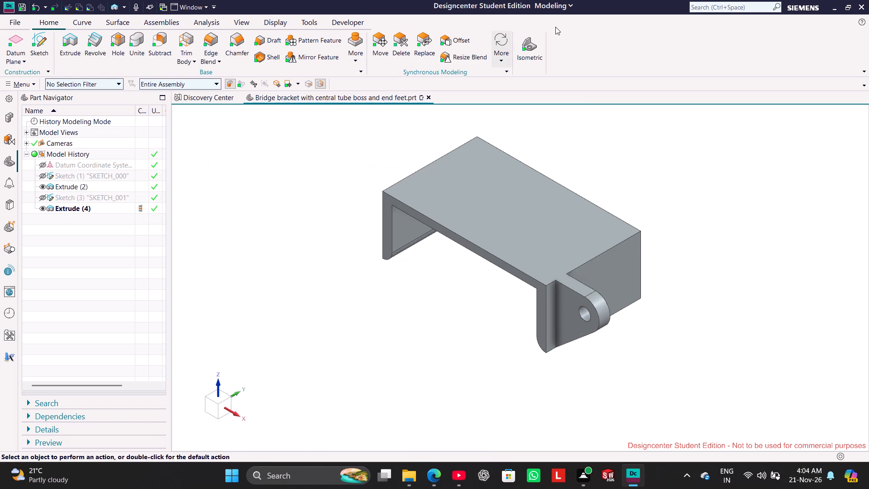
left_click(527, 41)
scroll(456, 224, "down", 2)
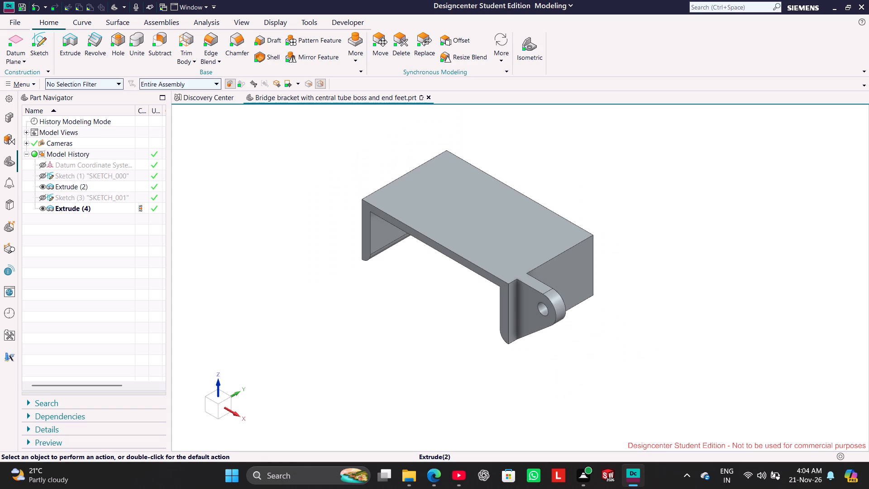
left_click(339, 331)
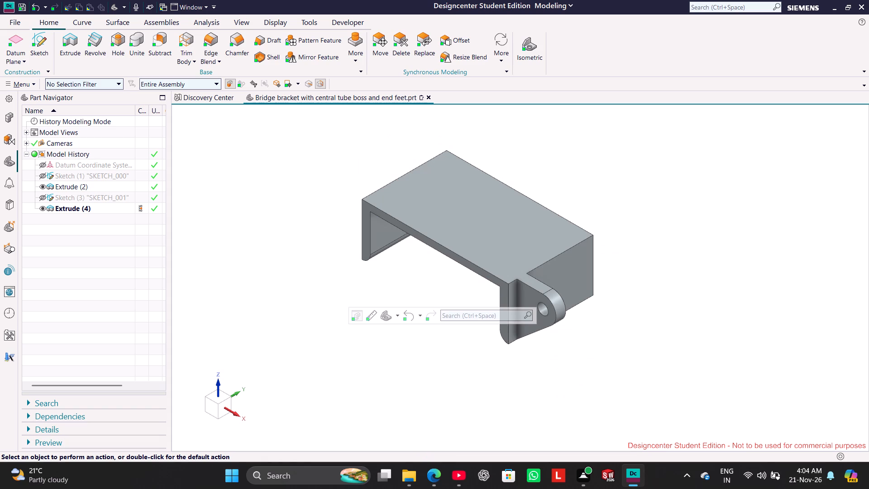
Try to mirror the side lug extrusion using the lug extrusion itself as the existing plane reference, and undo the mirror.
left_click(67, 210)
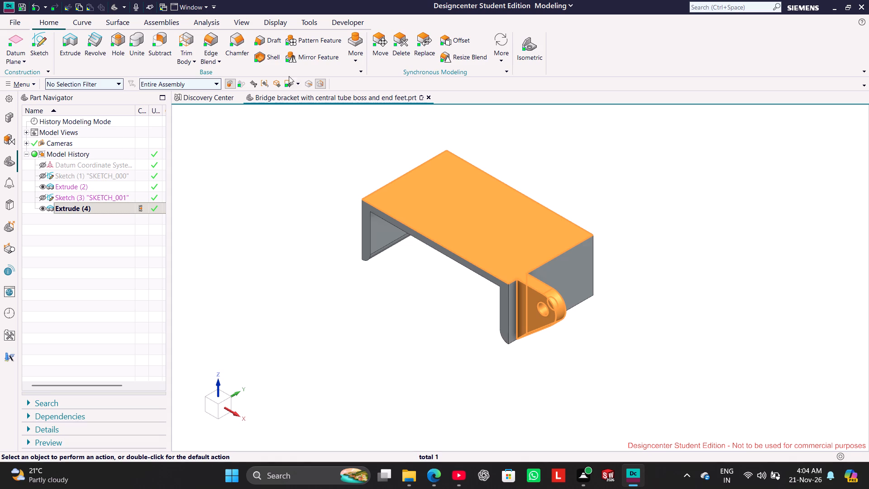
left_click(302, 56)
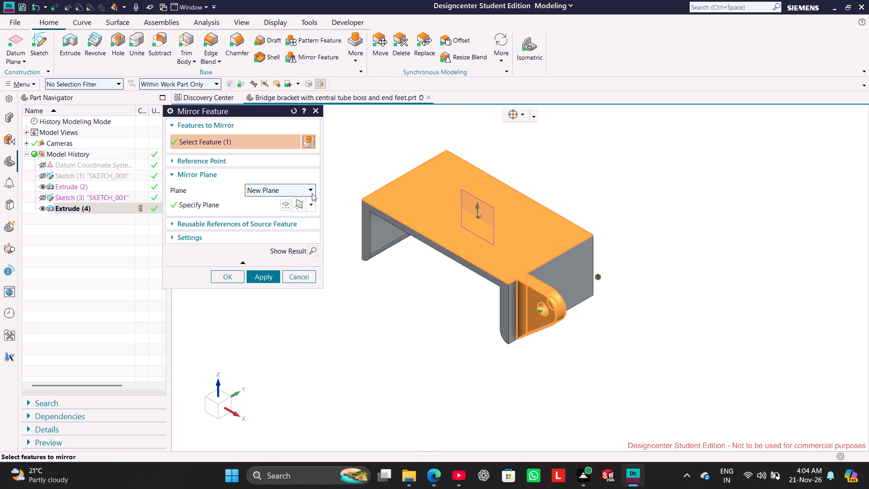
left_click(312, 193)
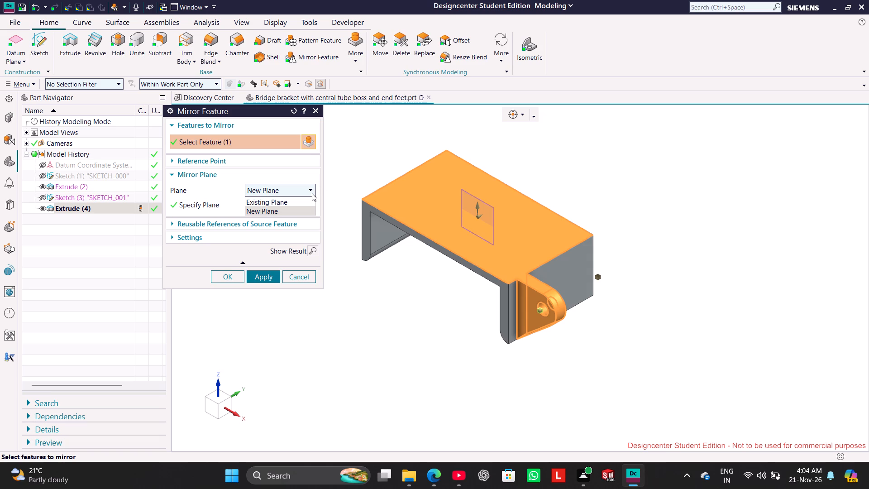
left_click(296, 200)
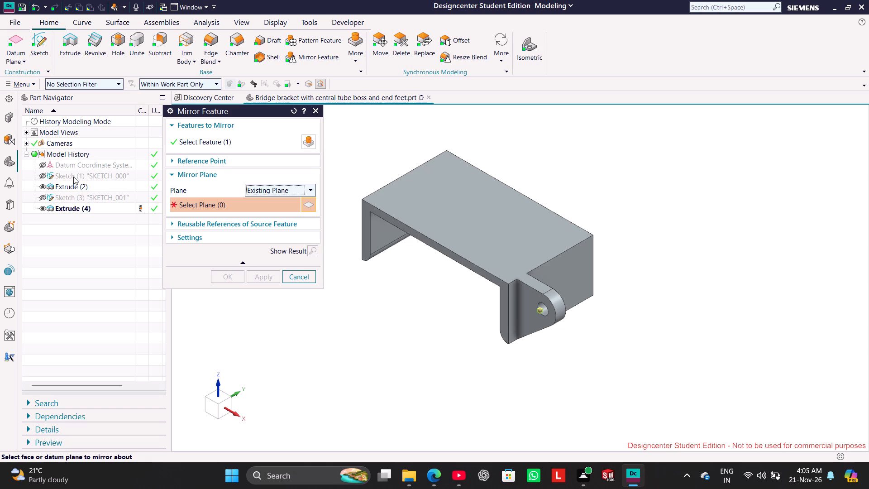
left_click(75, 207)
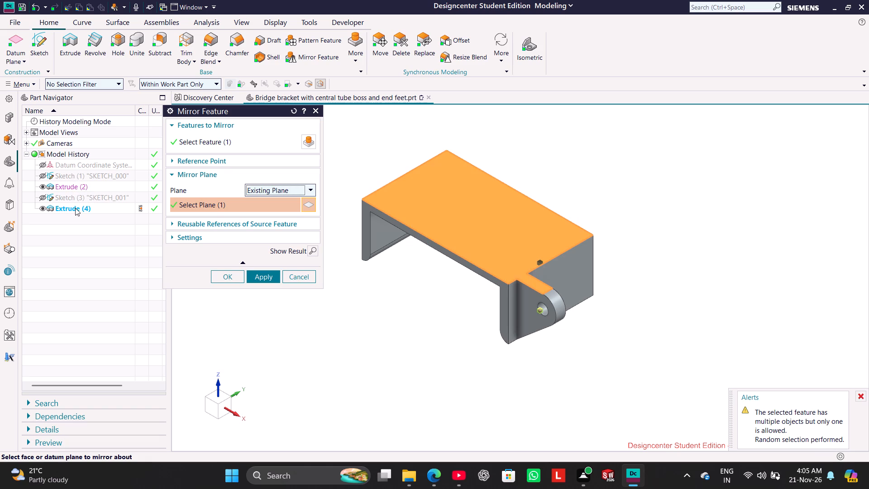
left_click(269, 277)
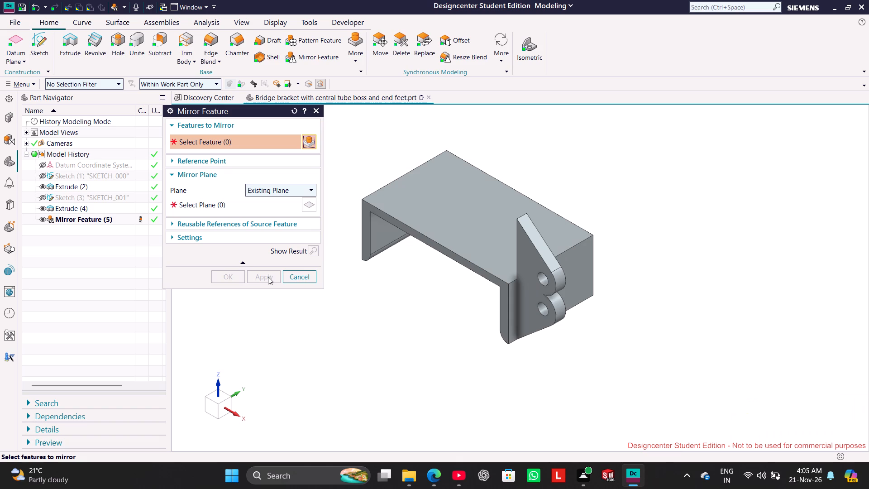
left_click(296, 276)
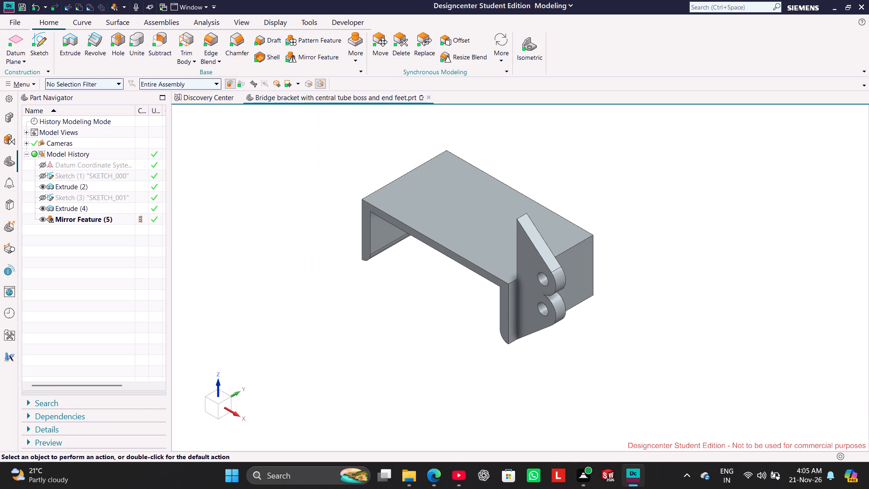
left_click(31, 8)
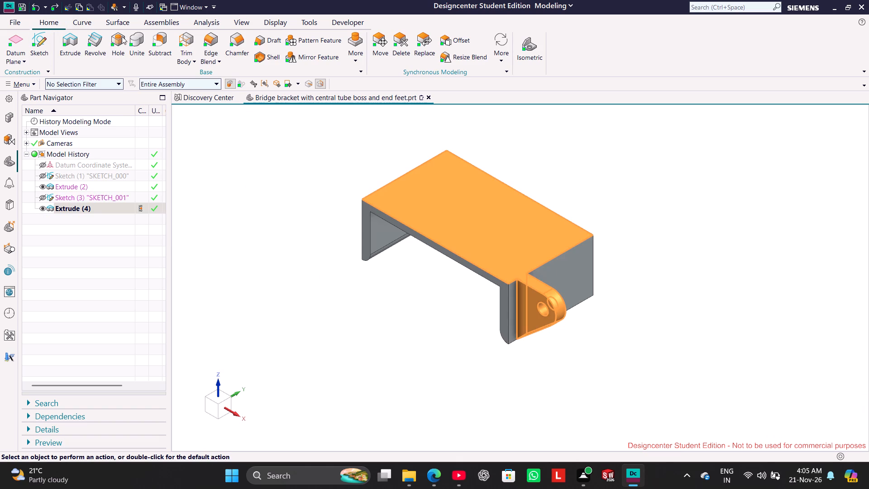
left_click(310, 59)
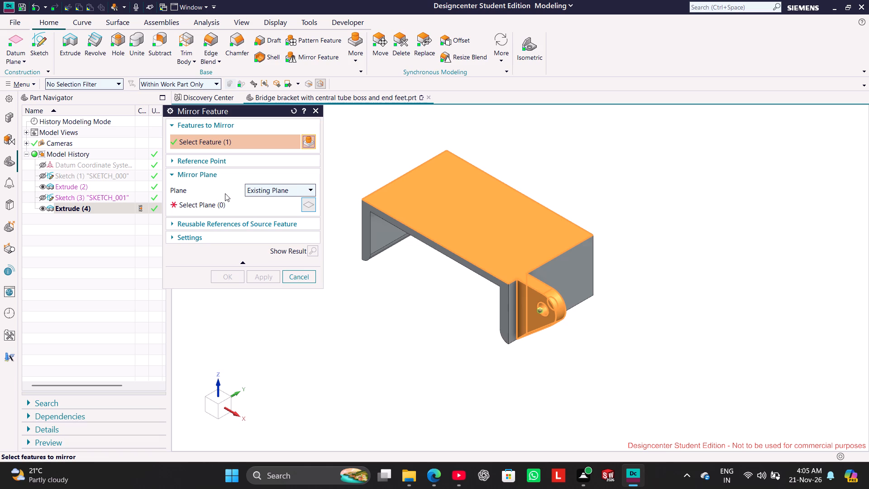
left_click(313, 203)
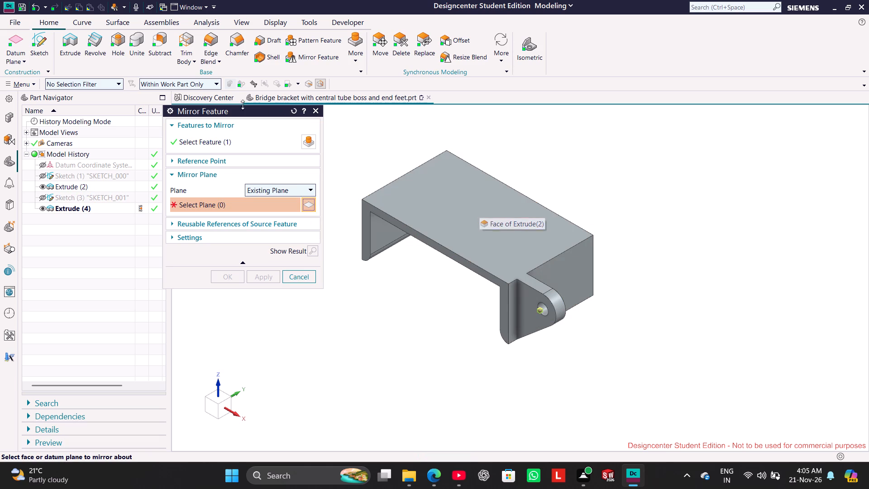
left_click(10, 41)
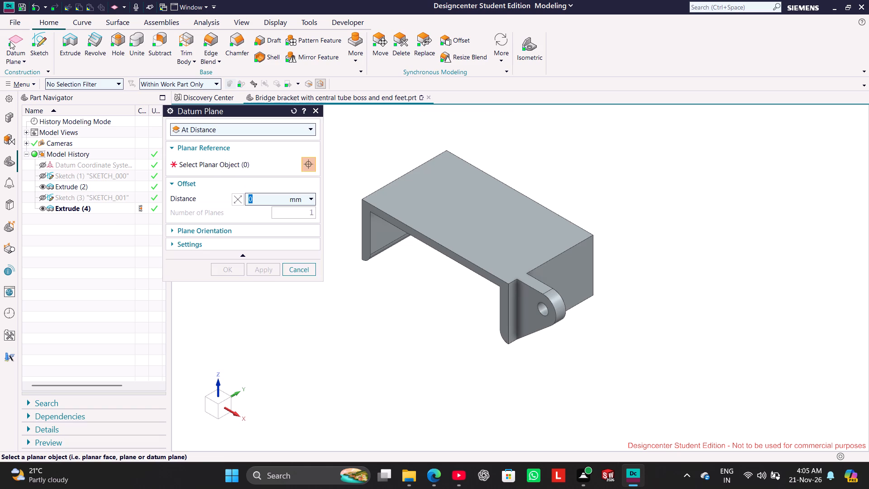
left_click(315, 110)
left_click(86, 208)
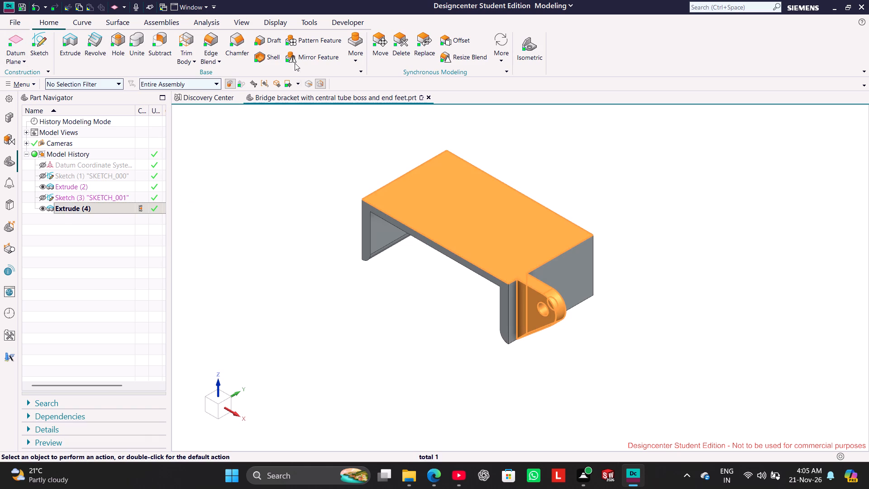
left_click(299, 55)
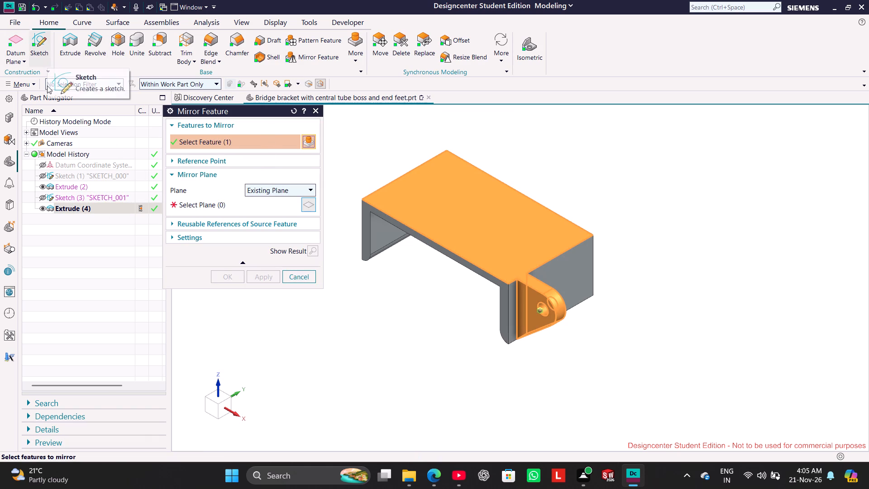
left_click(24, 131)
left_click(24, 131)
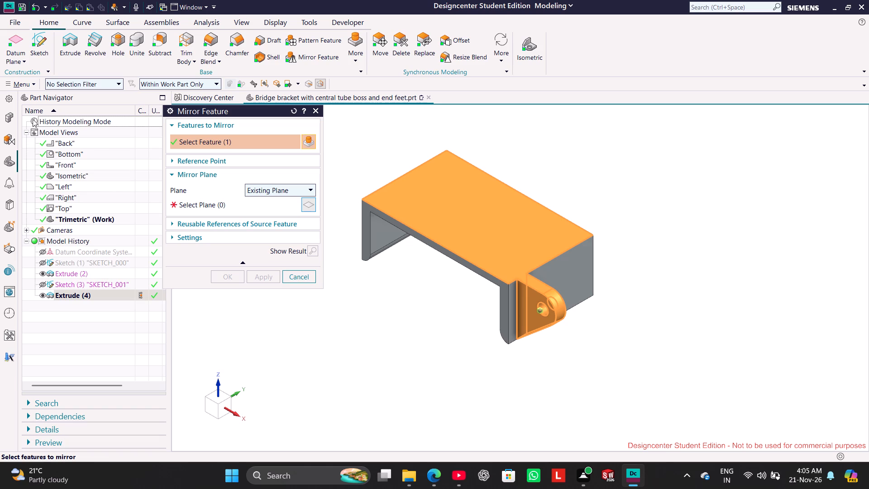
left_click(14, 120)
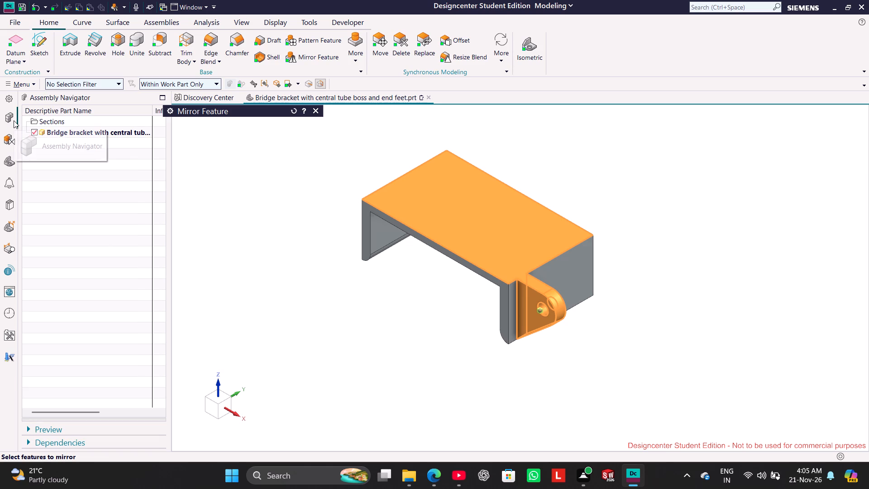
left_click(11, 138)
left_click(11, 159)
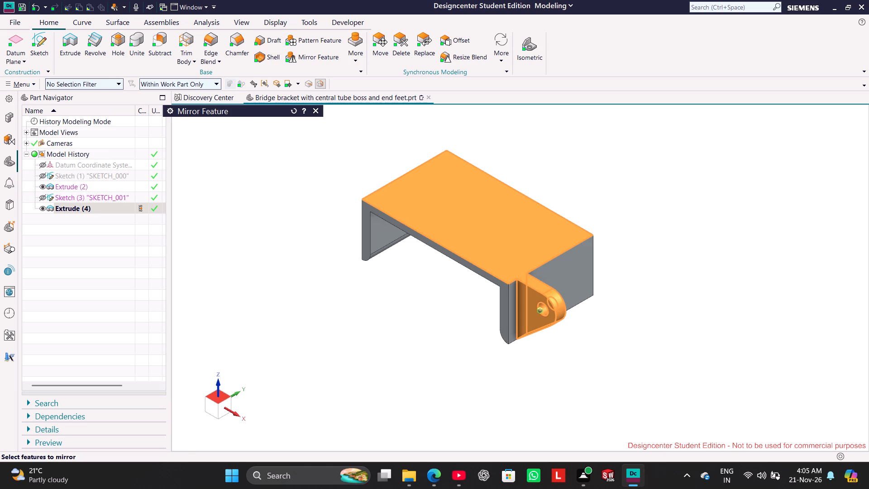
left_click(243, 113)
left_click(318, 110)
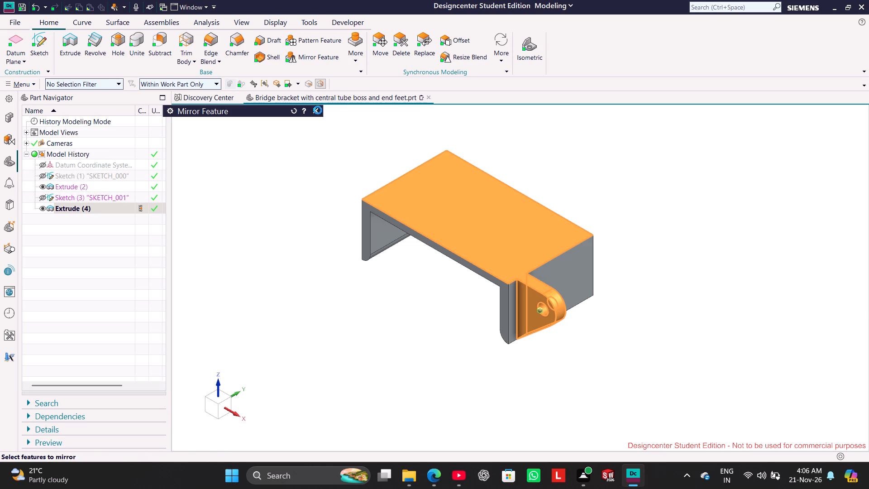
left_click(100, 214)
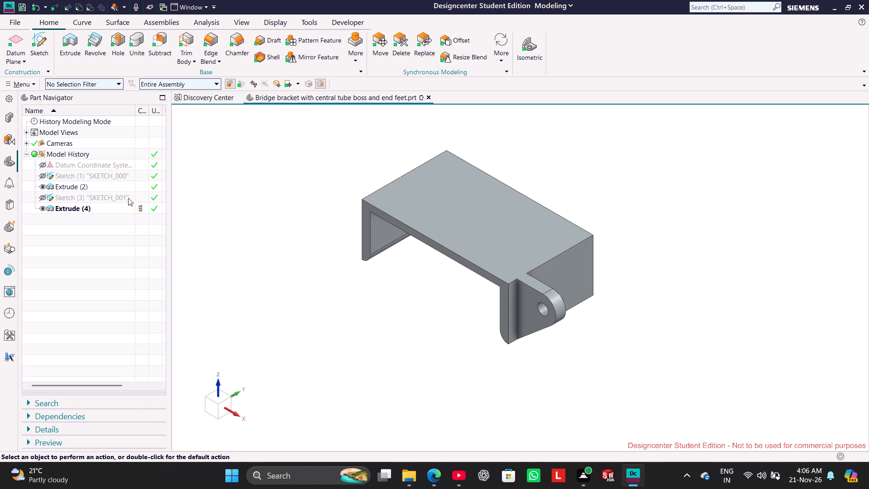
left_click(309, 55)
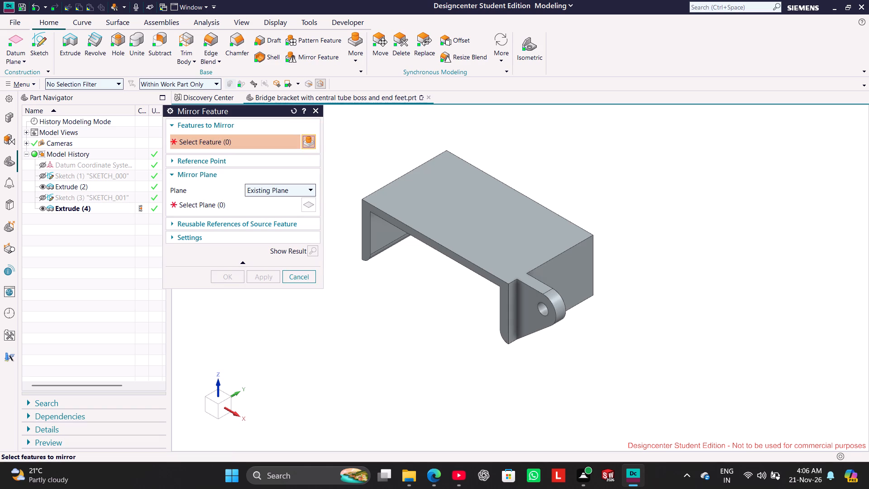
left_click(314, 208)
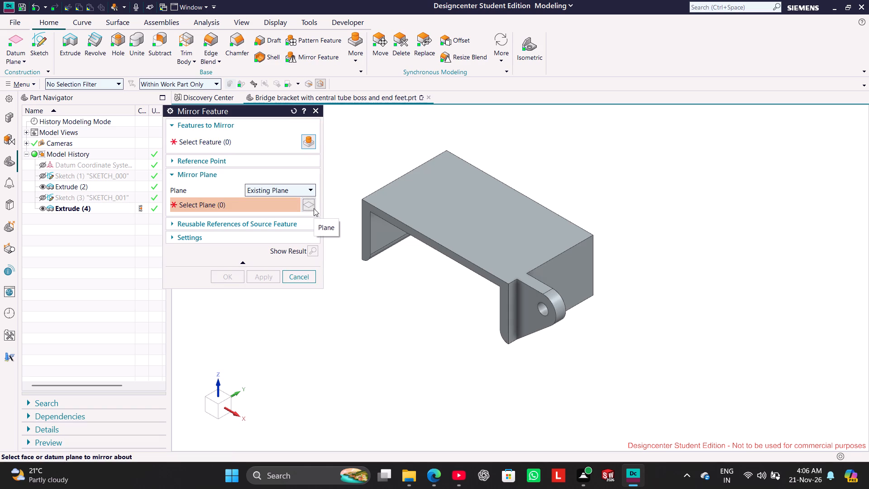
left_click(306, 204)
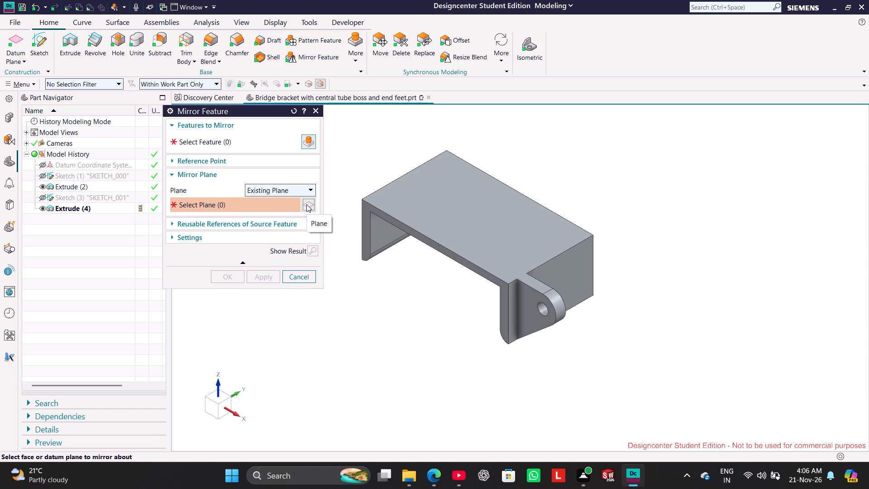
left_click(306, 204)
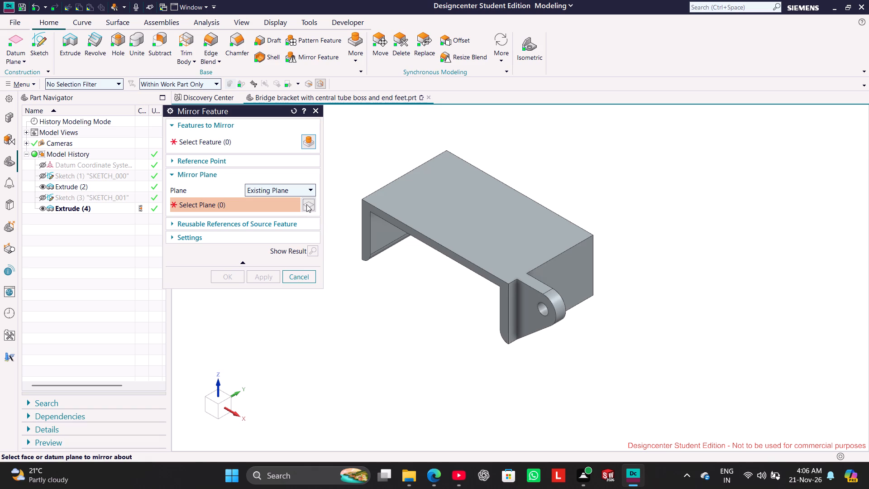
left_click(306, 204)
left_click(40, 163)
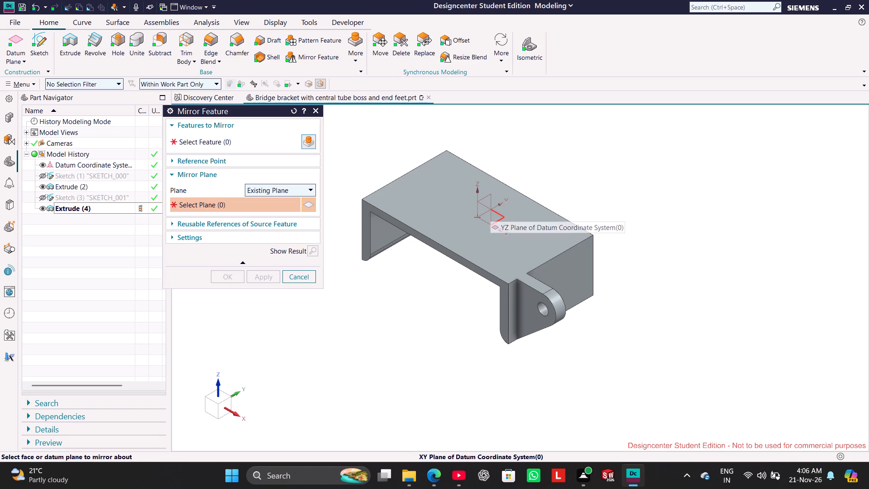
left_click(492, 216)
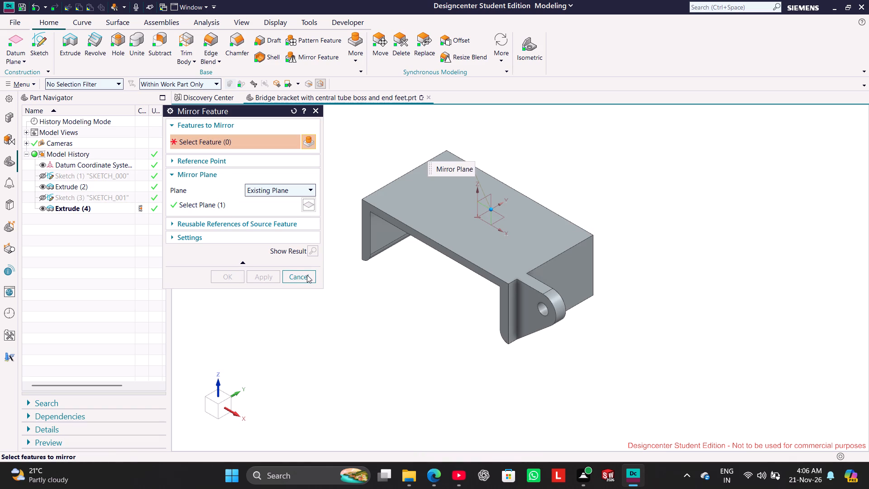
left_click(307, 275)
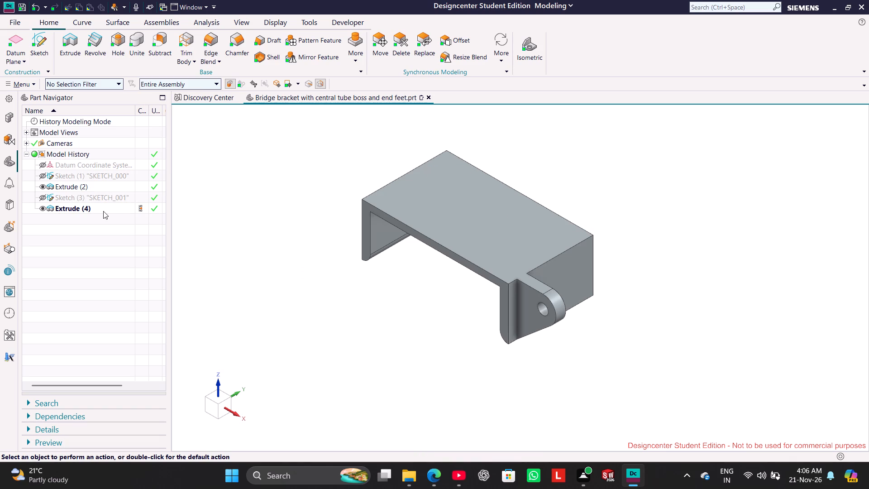
Show the datum coordinate system and mirror the side lug extrusion about its XZ plane.
left_click(103, 211)
left_click(319, 56)
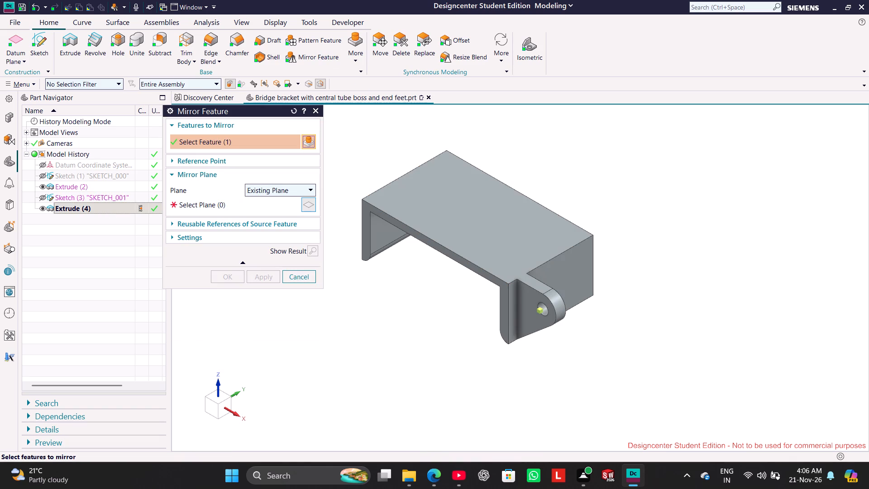
left_click(309, 207)
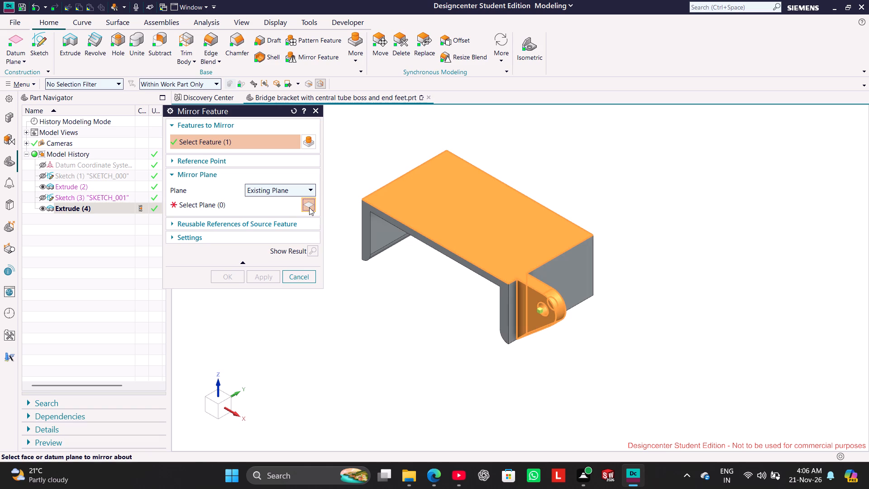
left_click(44, 164)
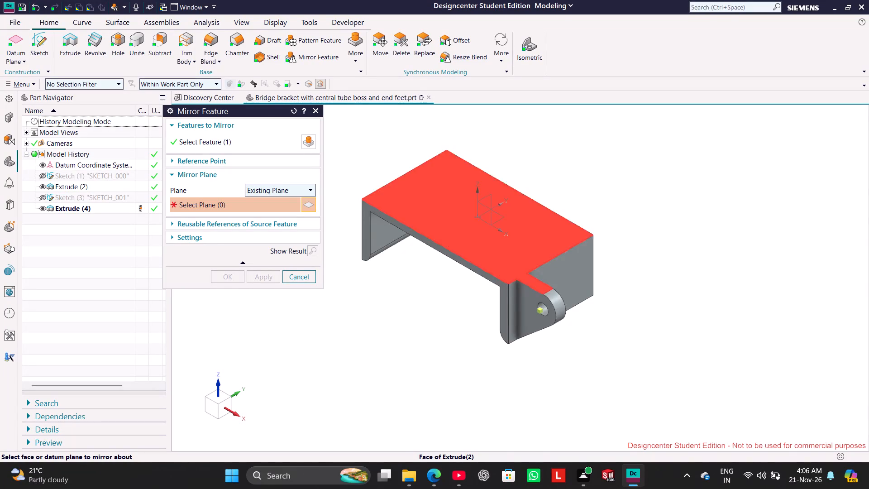
scroll(501, 215, "up", 3)
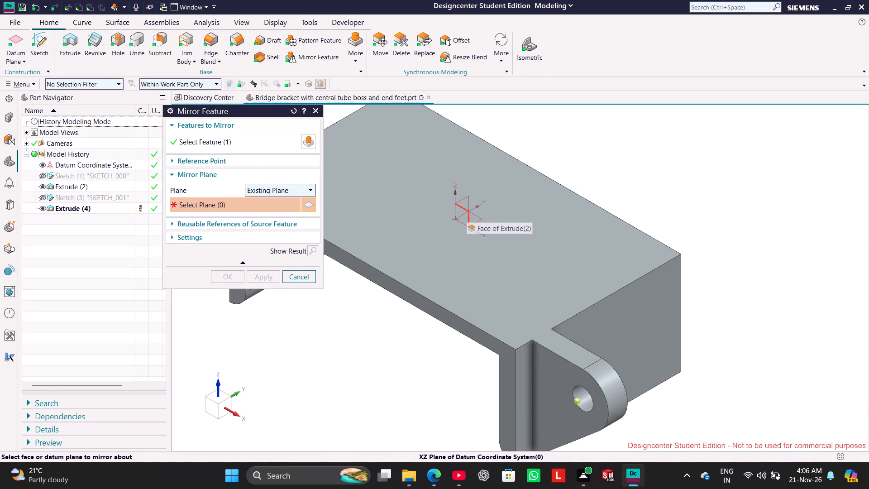
left_click(467, 211)
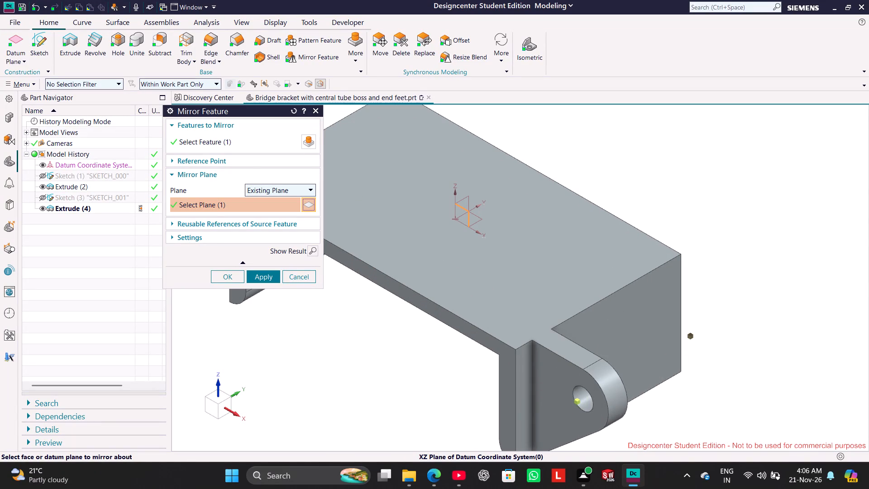
left_click(272, 277)
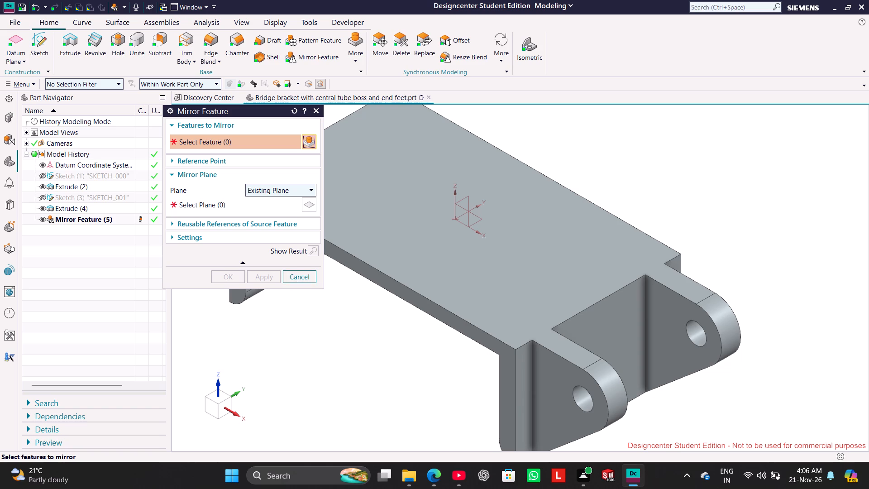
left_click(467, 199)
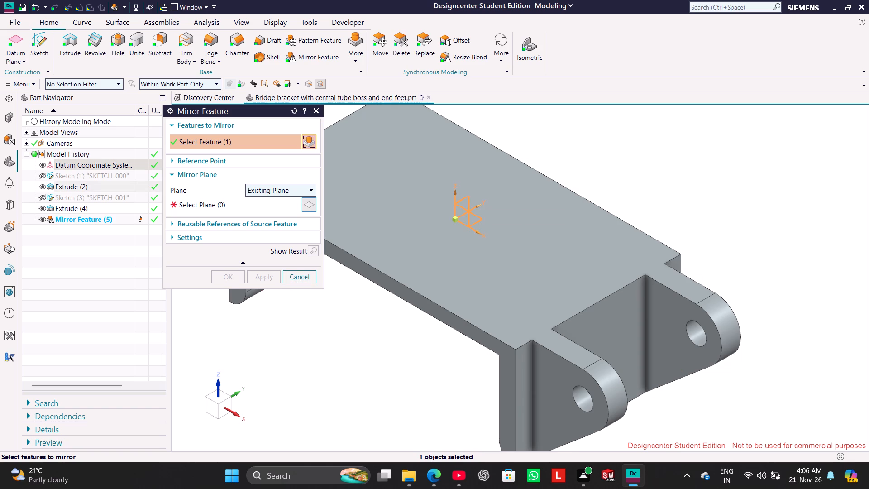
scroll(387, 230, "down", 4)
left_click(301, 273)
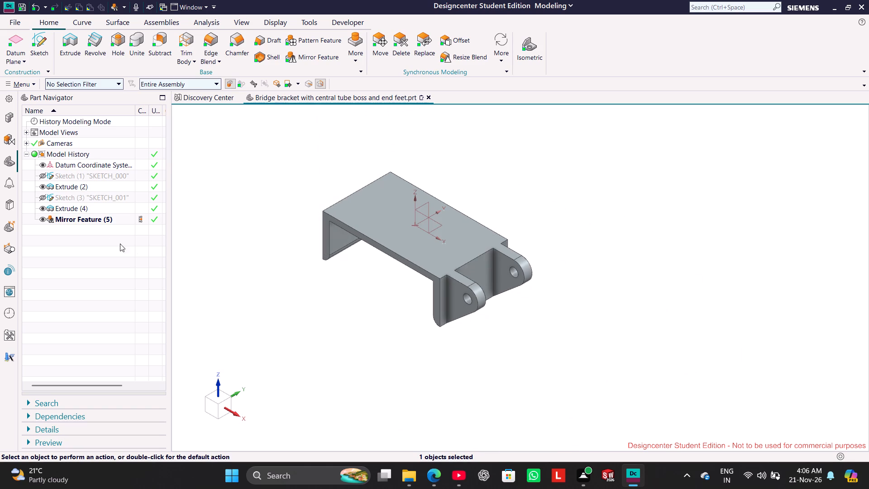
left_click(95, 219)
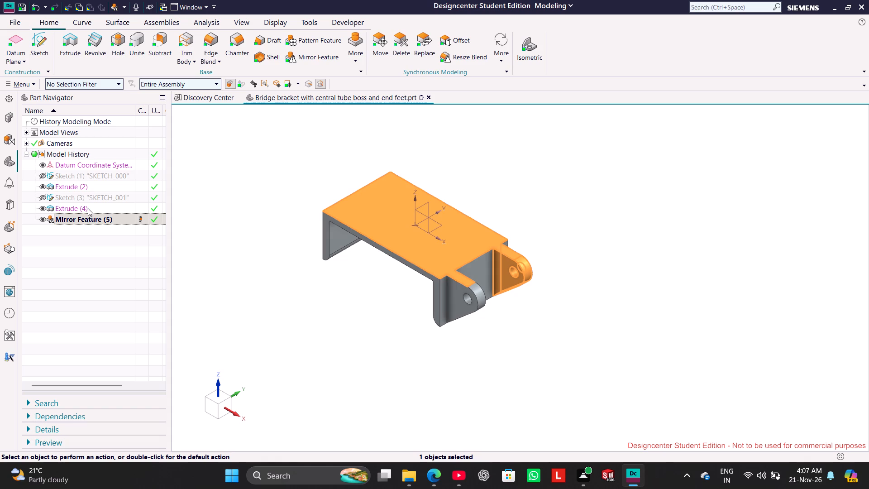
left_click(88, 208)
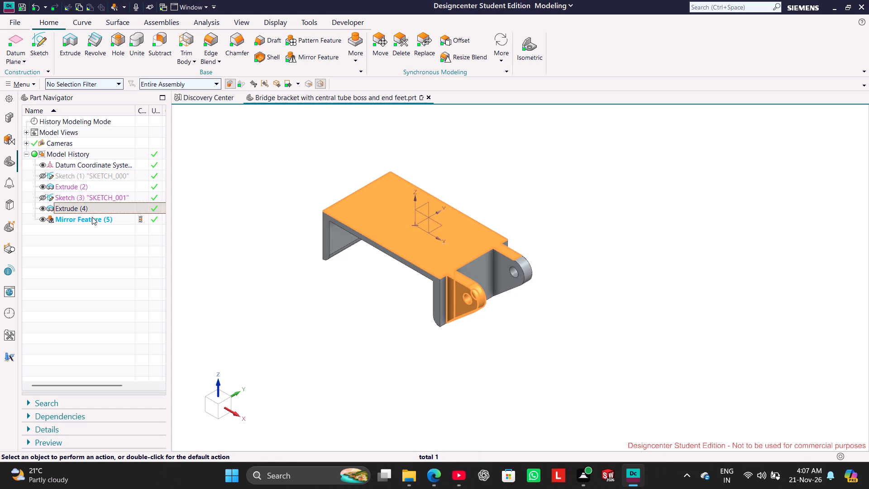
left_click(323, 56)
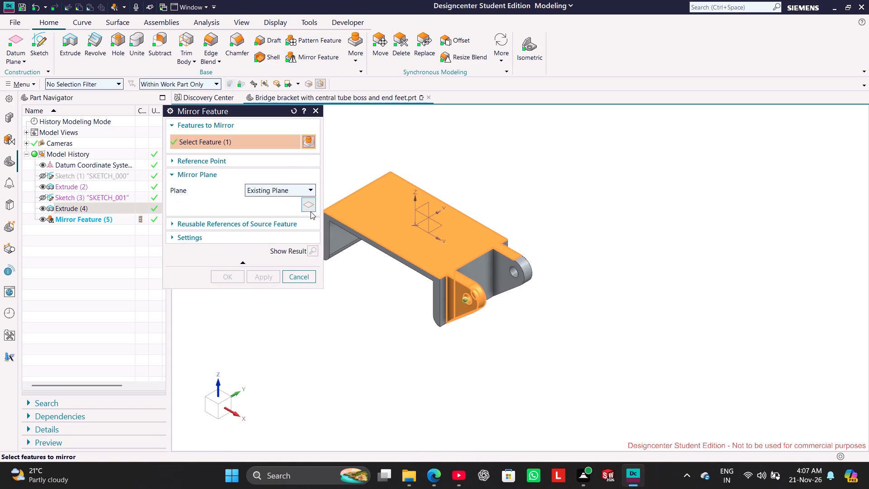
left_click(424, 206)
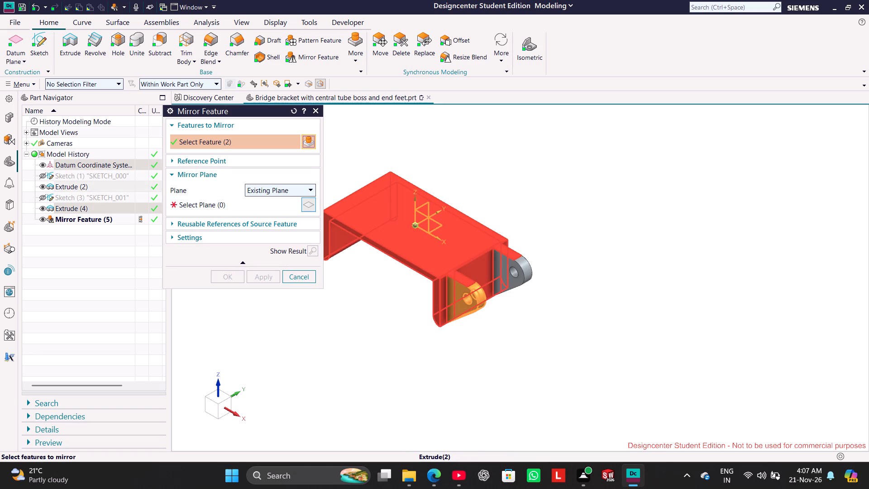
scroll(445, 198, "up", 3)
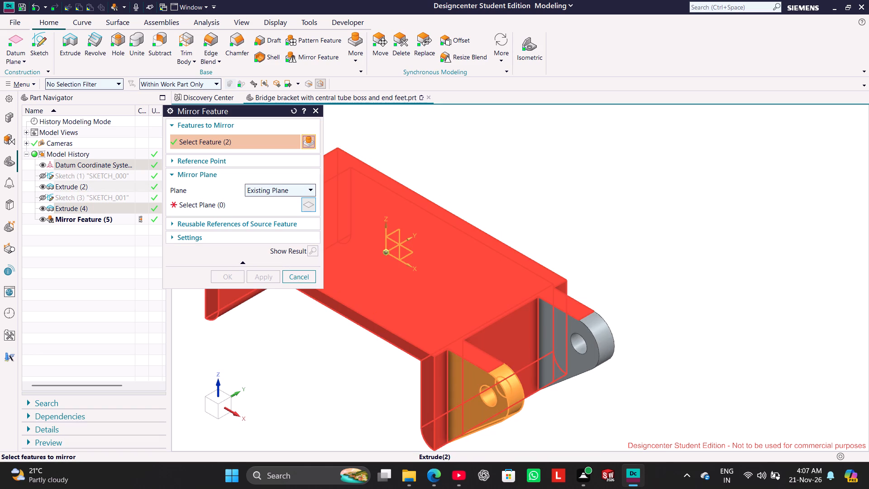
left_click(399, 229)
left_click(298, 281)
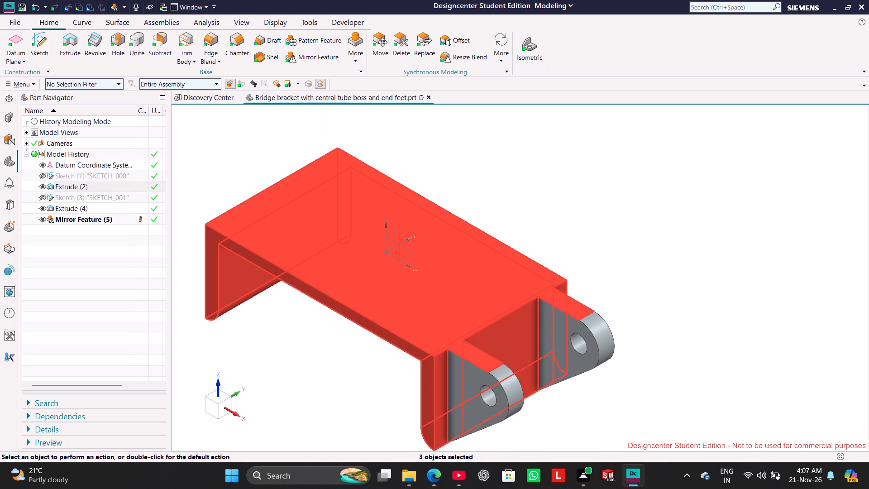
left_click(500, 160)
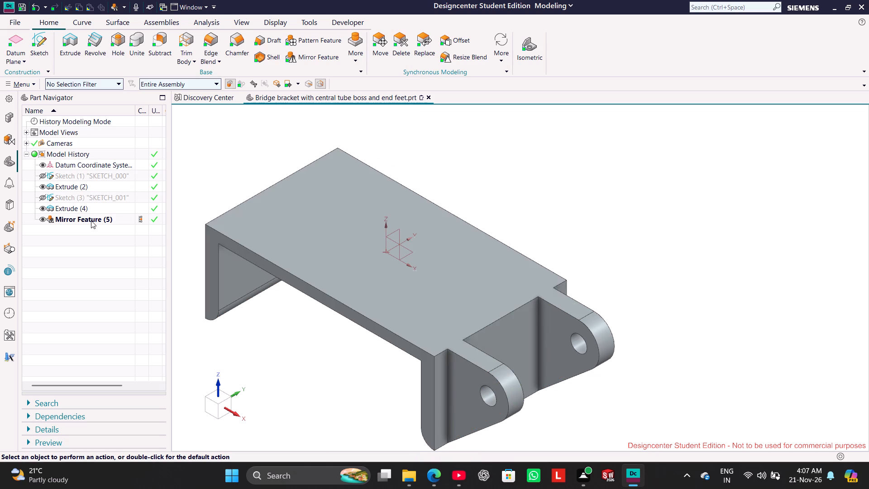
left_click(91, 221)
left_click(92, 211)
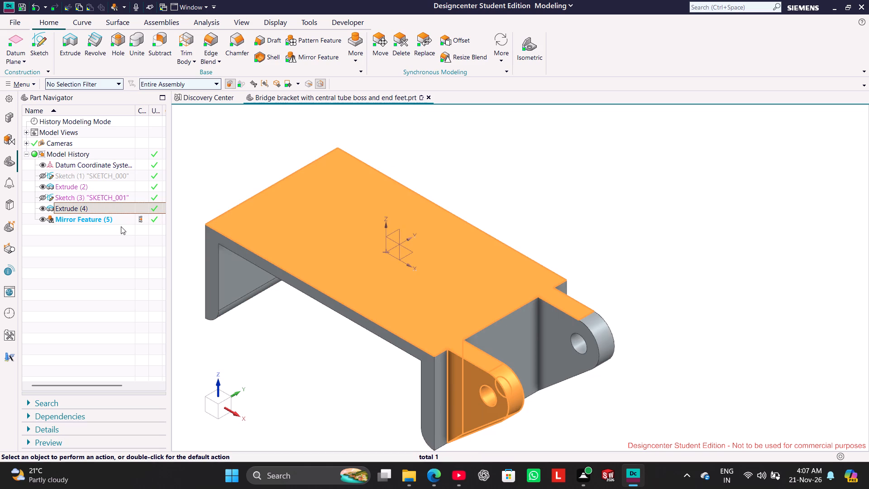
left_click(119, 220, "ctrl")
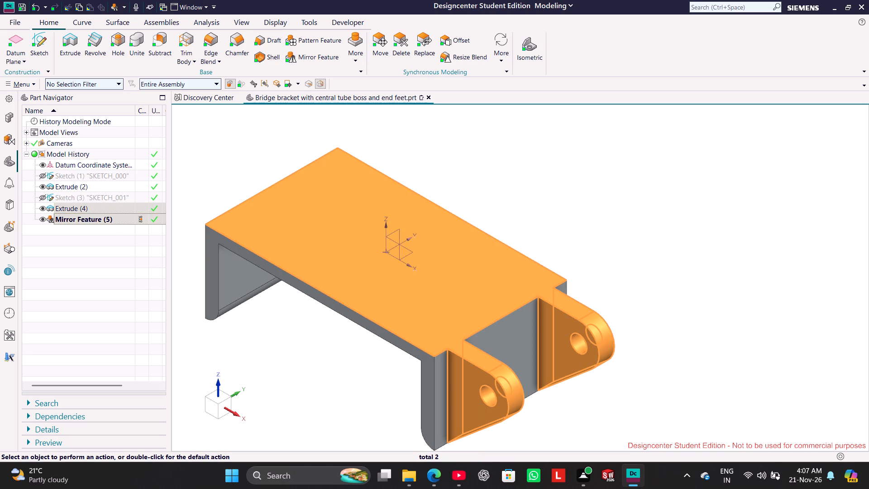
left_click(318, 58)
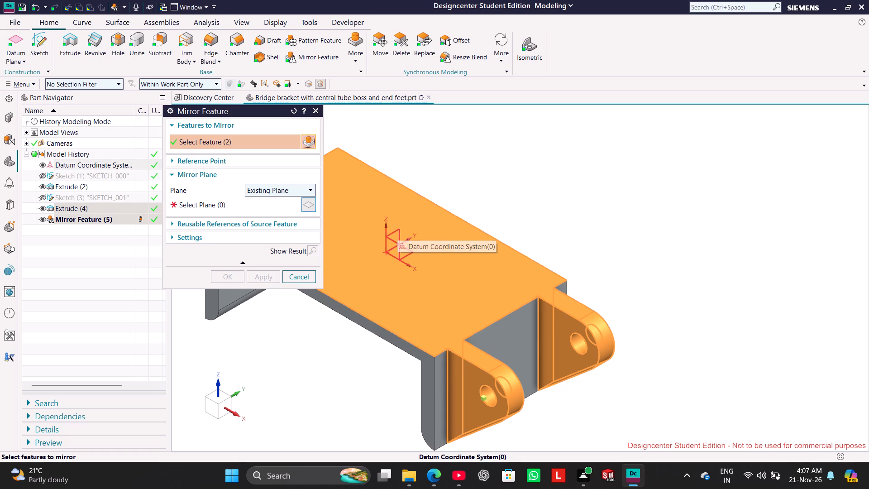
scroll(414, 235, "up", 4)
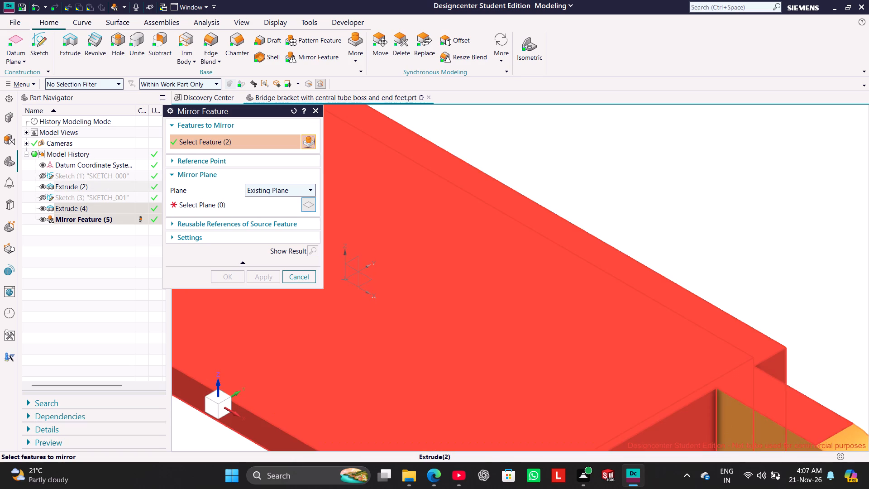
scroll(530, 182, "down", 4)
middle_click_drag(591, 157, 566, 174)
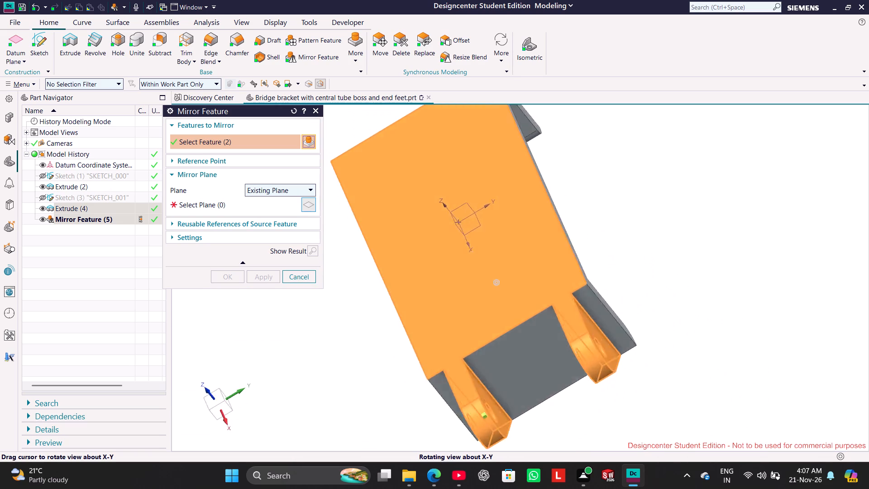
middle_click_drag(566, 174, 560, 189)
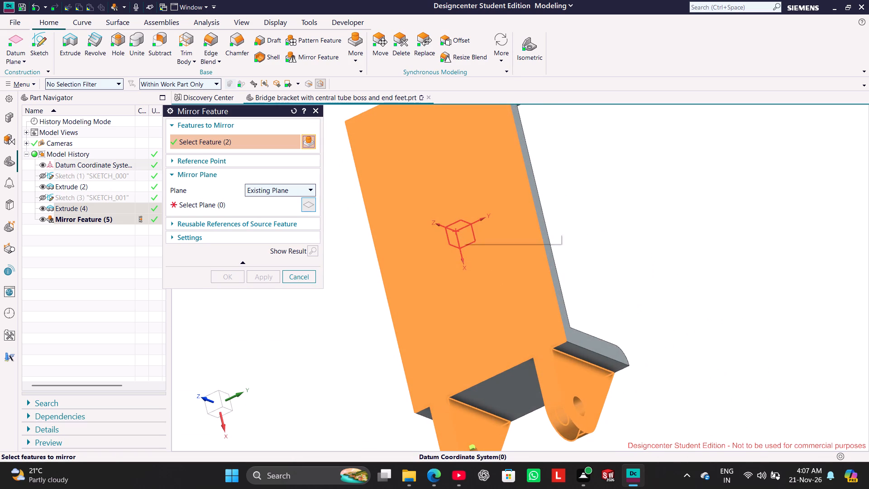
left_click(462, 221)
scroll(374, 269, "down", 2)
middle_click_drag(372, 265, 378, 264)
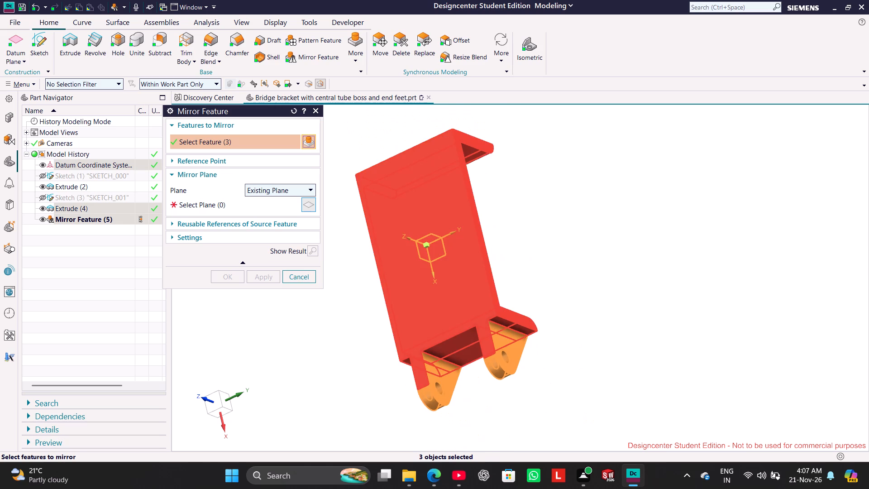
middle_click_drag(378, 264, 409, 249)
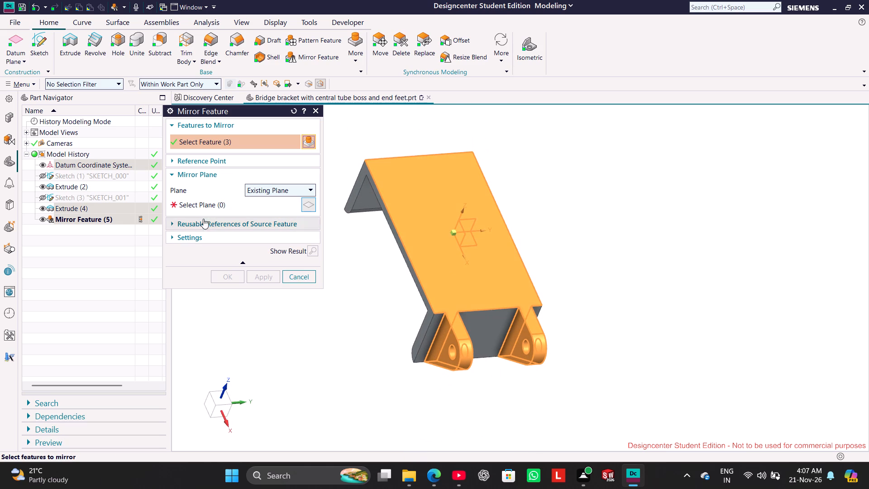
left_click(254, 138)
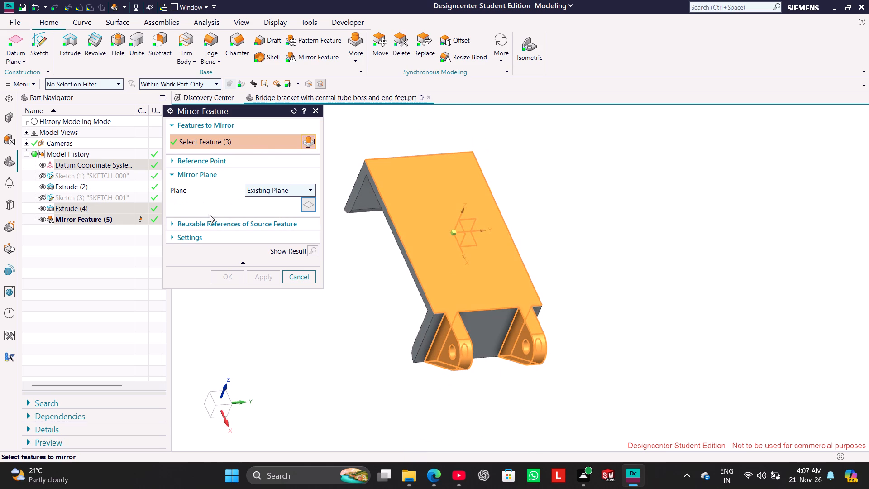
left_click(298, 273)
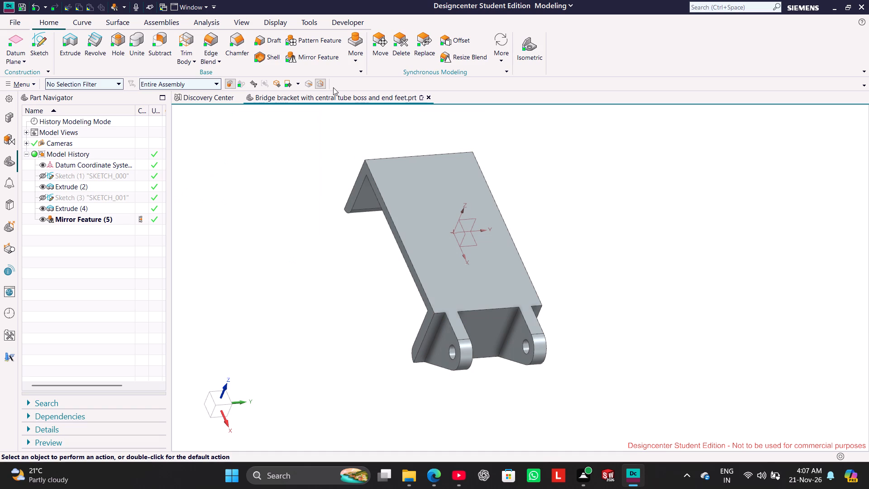
Mirror both the side lug extrusion and its mirrored copy about the YZ plane of the datum coordinate system.
left_click(92, 223, "ctrl")
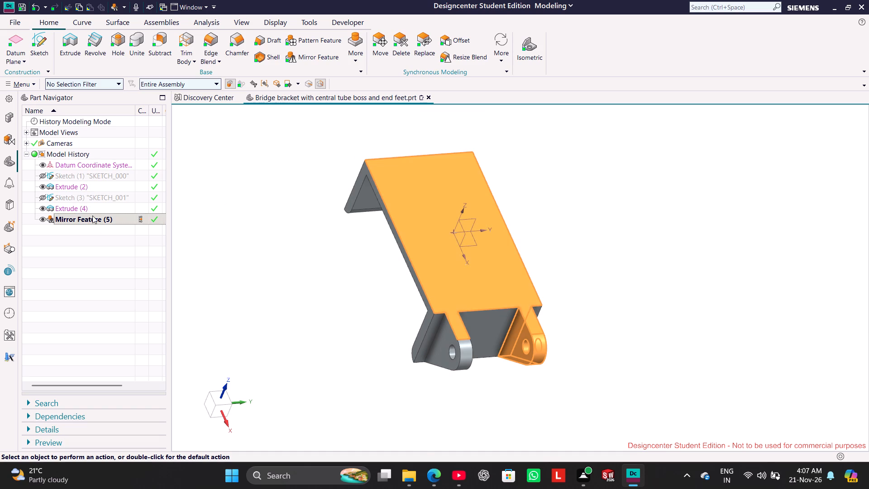
left_click(91, 209, "ctrl")
left_click(306, 63)
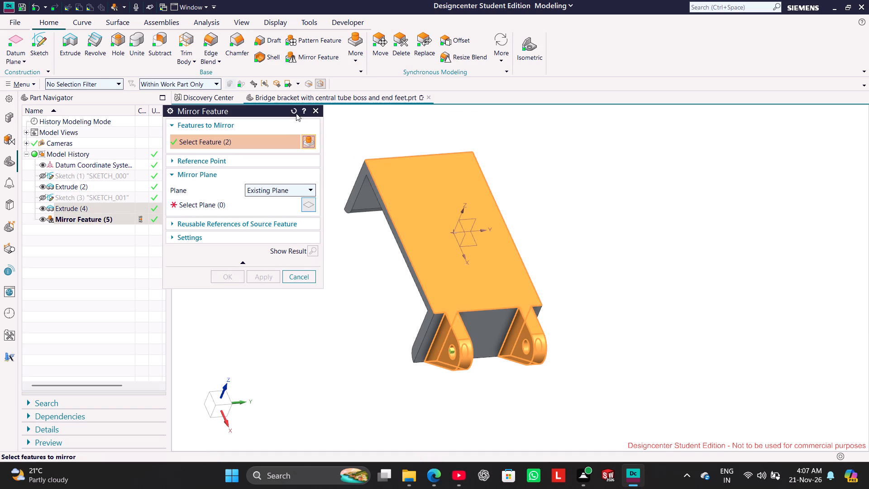
left_click(304, 206)
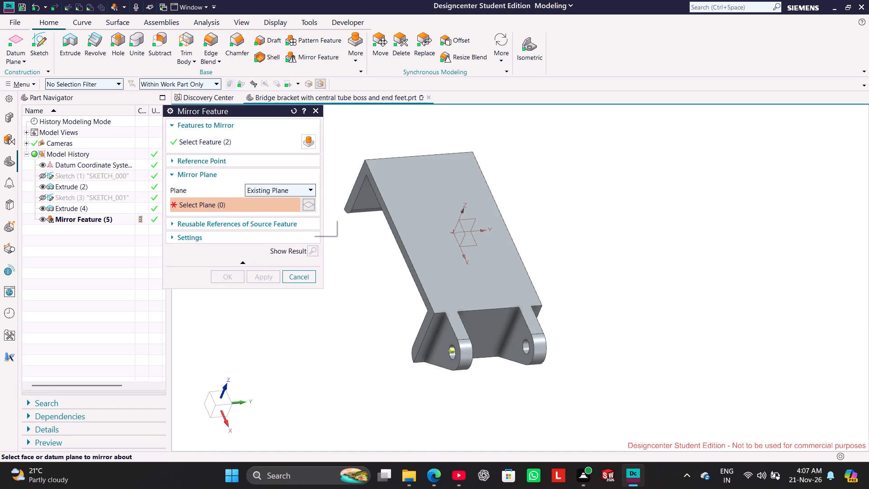
left_click(474, 218)
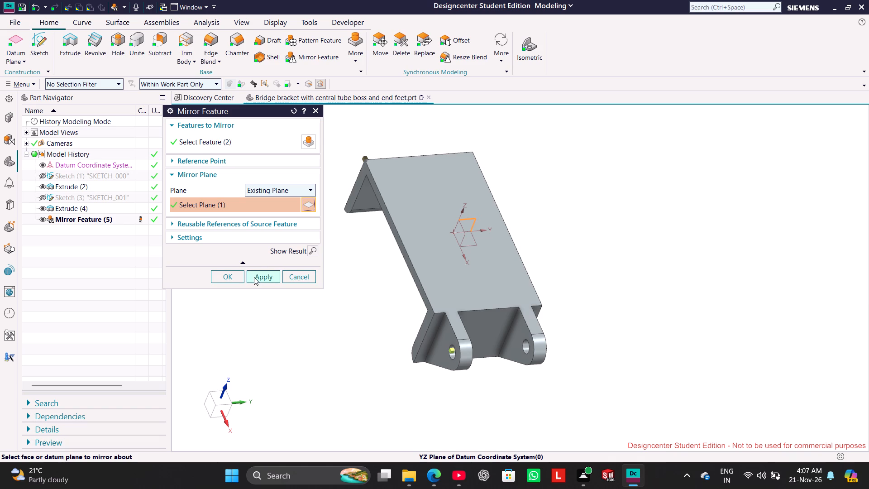
left_click(255, 278)
left_click(294, 274)
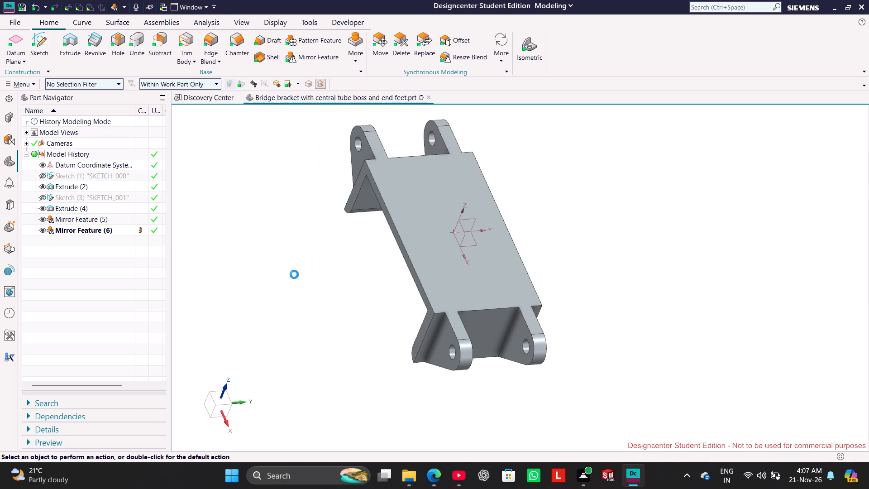
Show the bracket in the isometric view and hide the datum coordinate system.
left_click(534, 51)
scroll(290, 273, "down", 1)
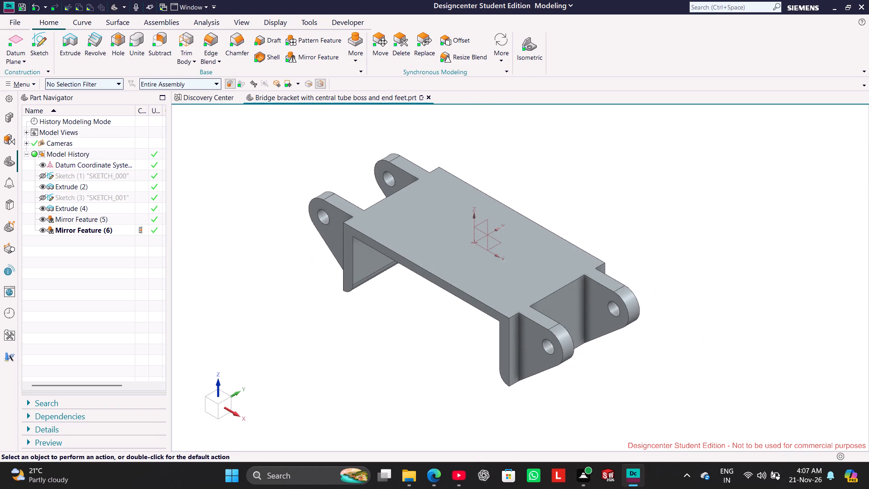
left_click(43, 164)
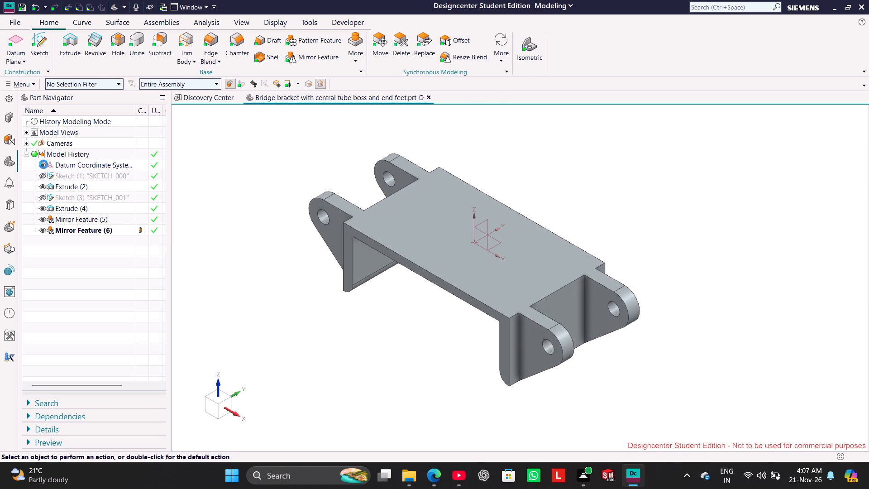
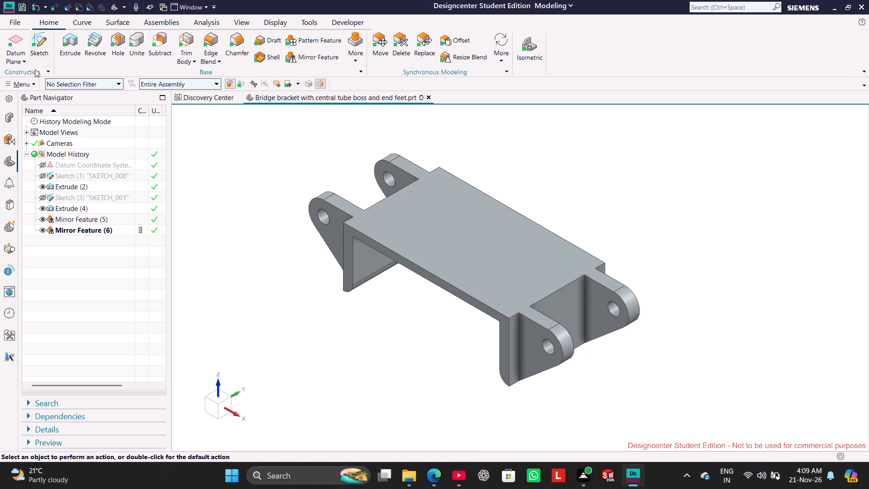
On the Top plane, sketch a 62 mm diameter circle centred on the origin of the bracket plate.
left_click(35, 44)
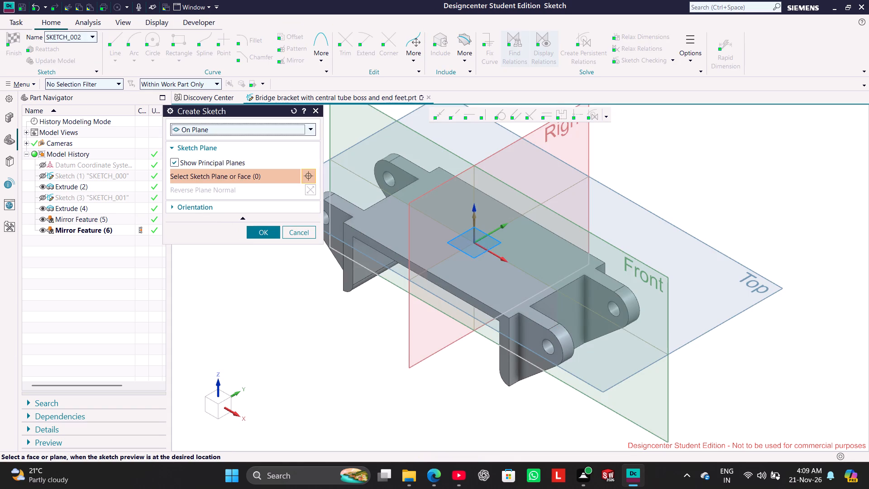
scroll(289, 340, "down", 1)
middle_click_drag(296, 377, 312, 370)
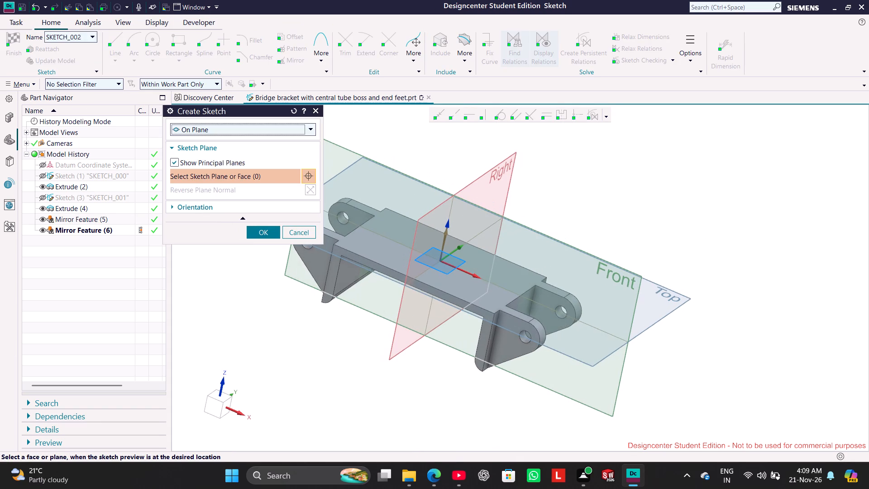
left_click(666, 305)
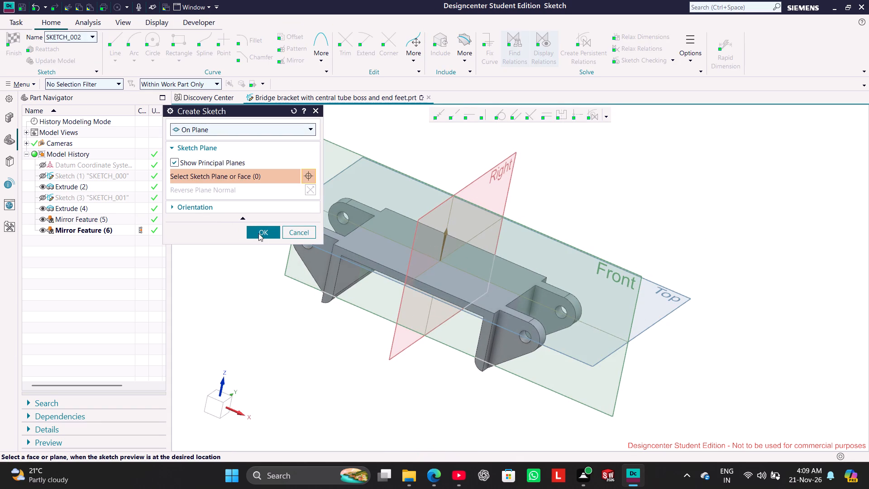
left_click(258, 233)
left_click(251, 293)
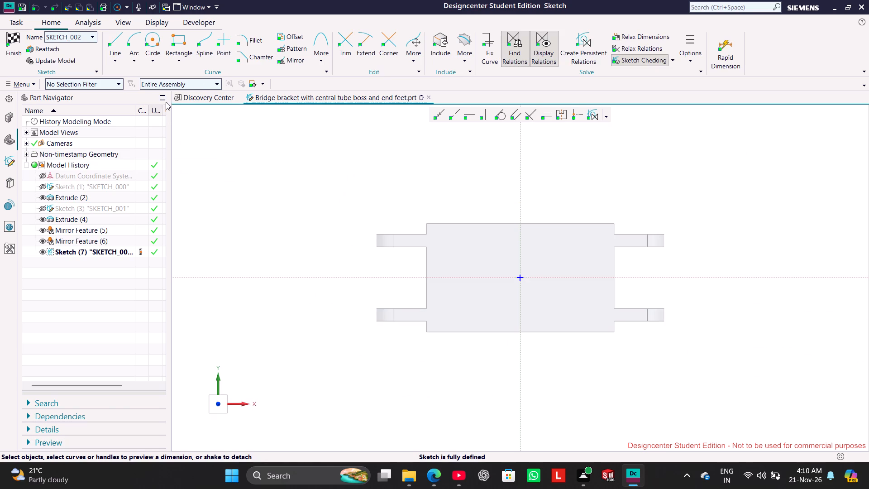
left_click(151, 39)
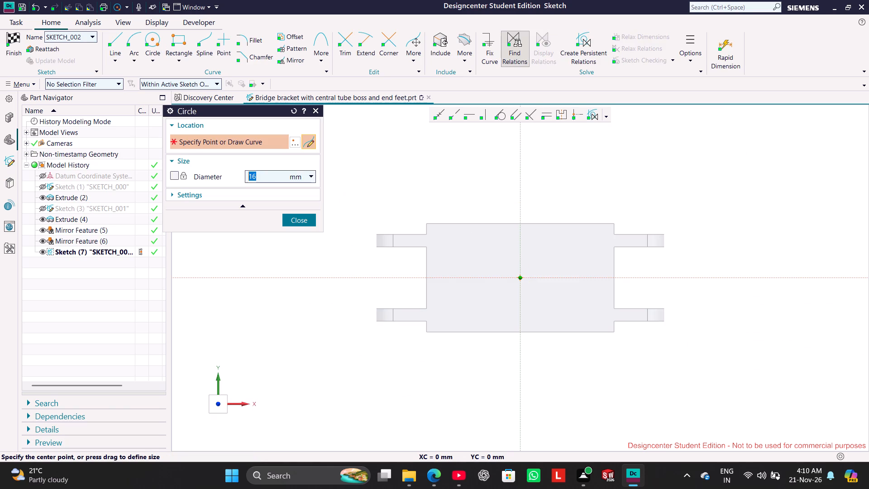
left_click(522, 276)
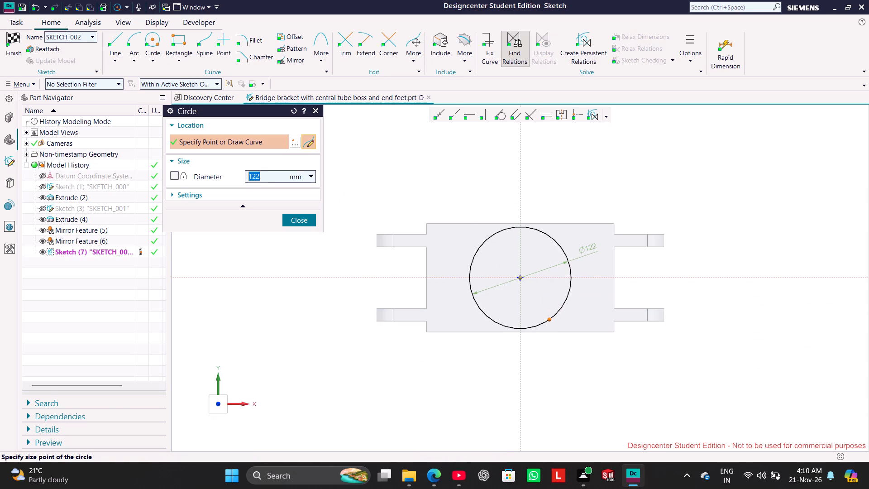
type("62")
key("Return")
left_click(302, 222)
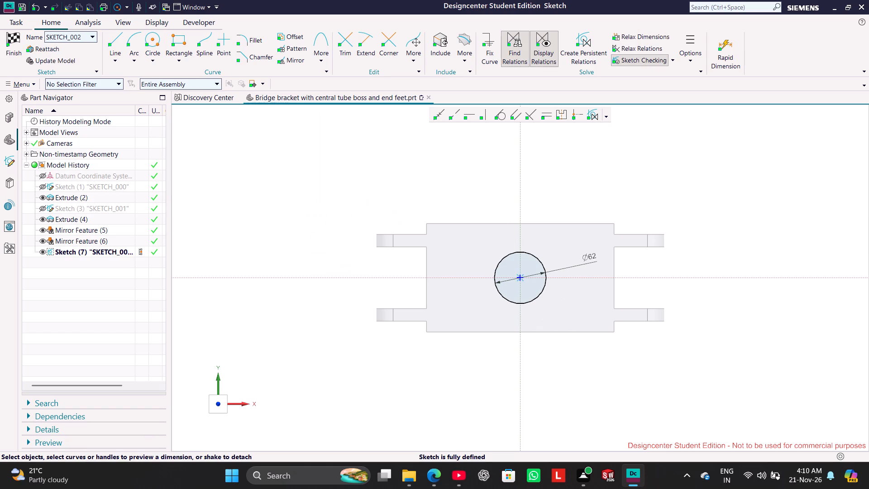
Offset the 62 mm circle inward by 6 mm to form the tube wall, and finish the sketch.
scroll(475, 329, "up", 2)
scroll(534, 285, "up", 1)
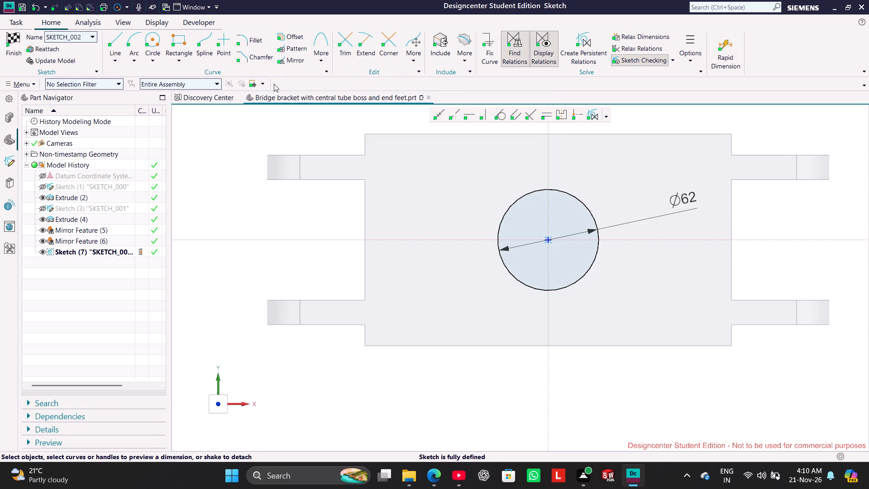
left_click(300, 38)
left_click(541, 193)
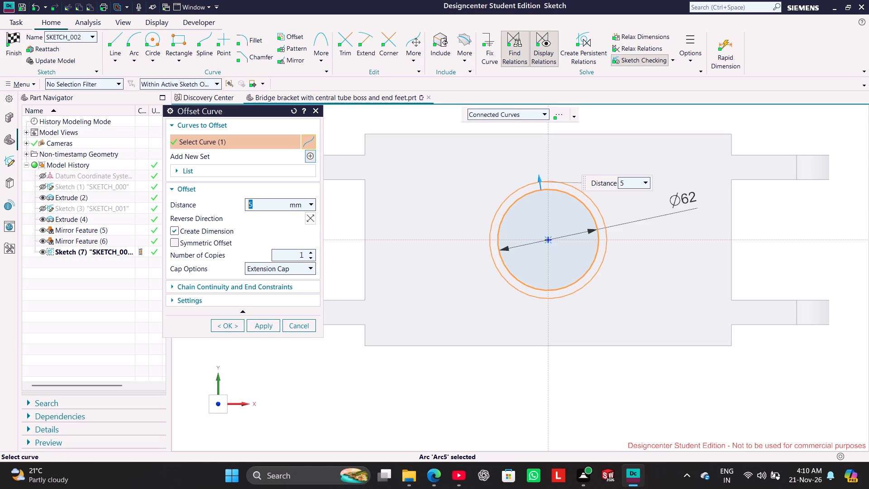
left_click(312, 221)
double_click(270, 201)
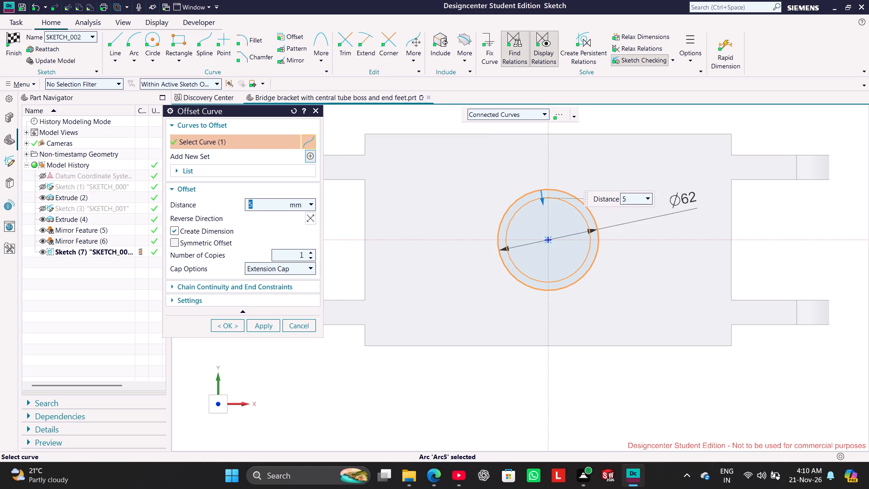
key("6")
key("Return")
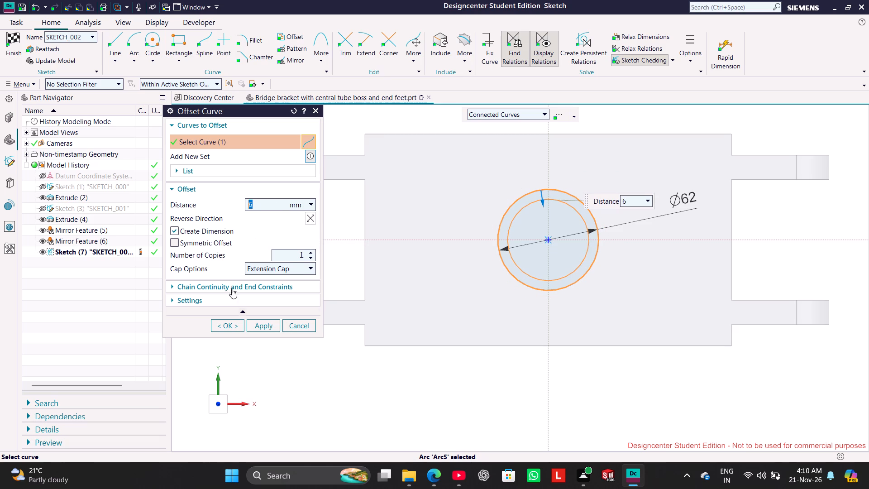
left_click(263, 331)
left_click(296, 328)
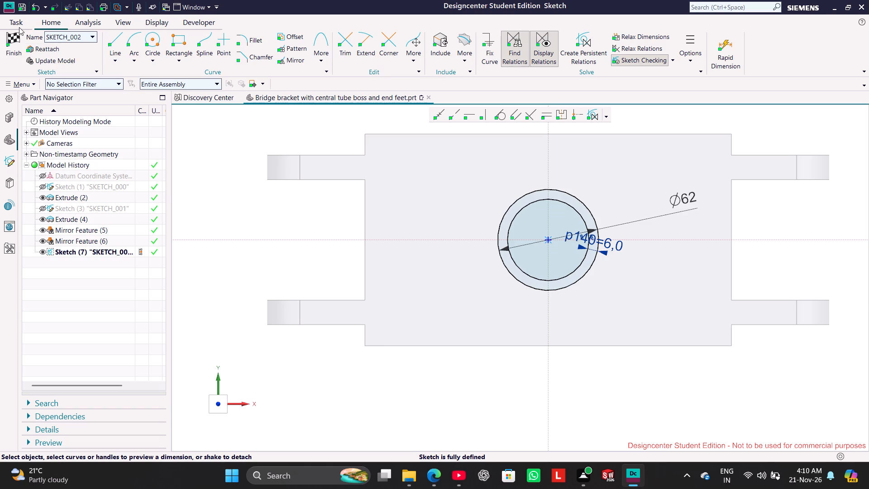
left_click(14, 38)
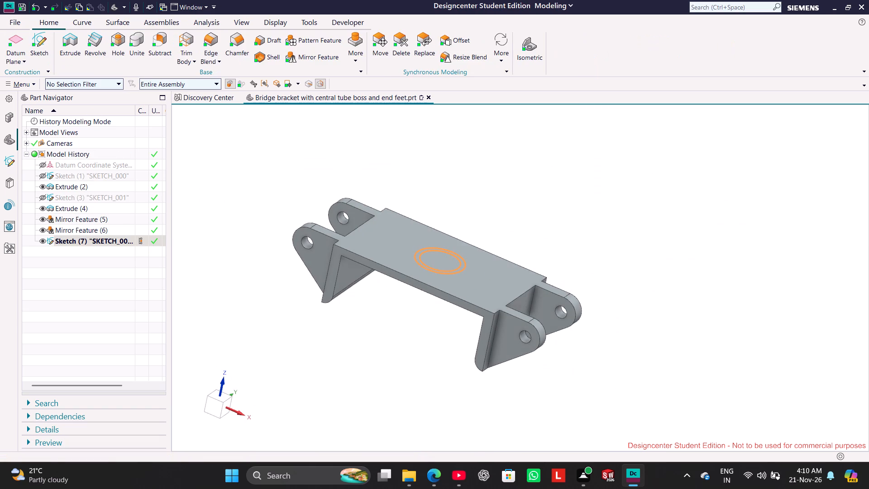
Extrude the two-circle tube sketch with start distance 65 mm and end distance 0 mm, using the inferred Boolean.
right_click(117, 241)
left_click(159, 252)
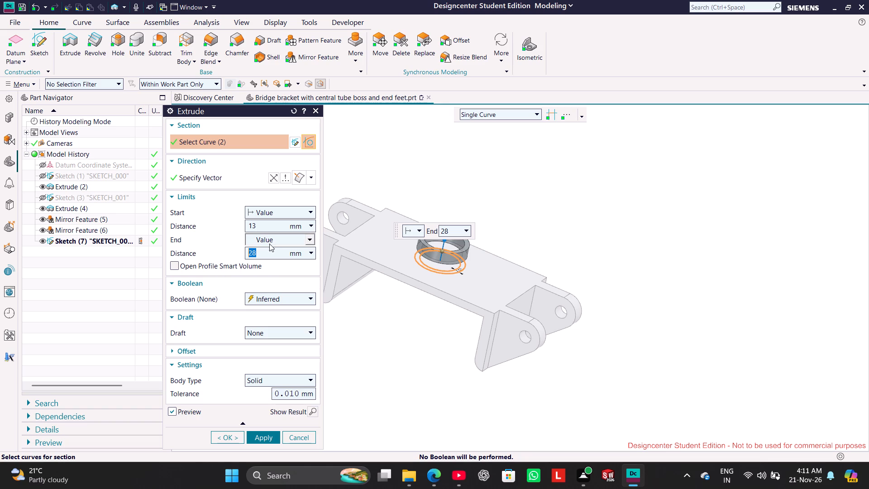
key("0")
key("Return")
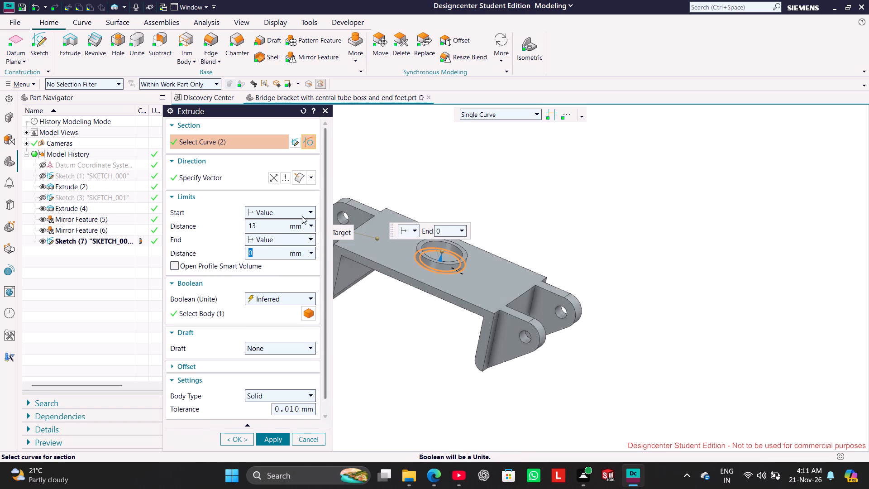
double_click(258, 223)
type("65")
key("Return")
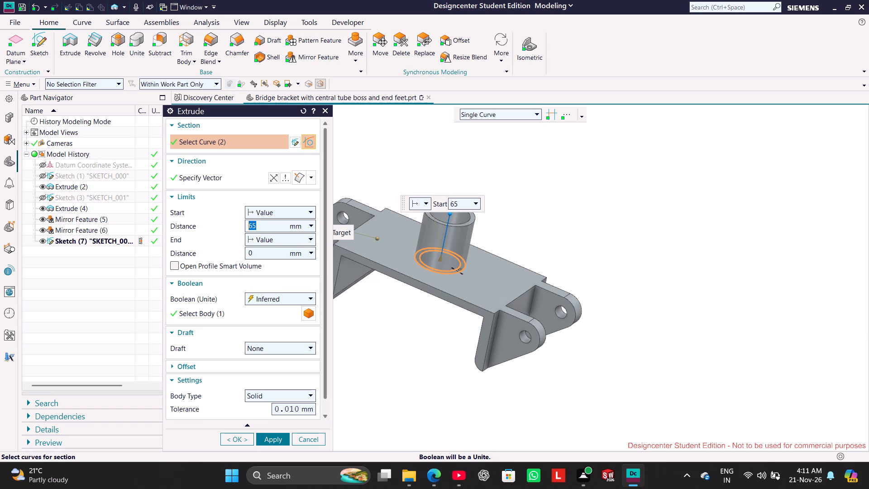
left_click(273, 438)
left_click(302, 442)
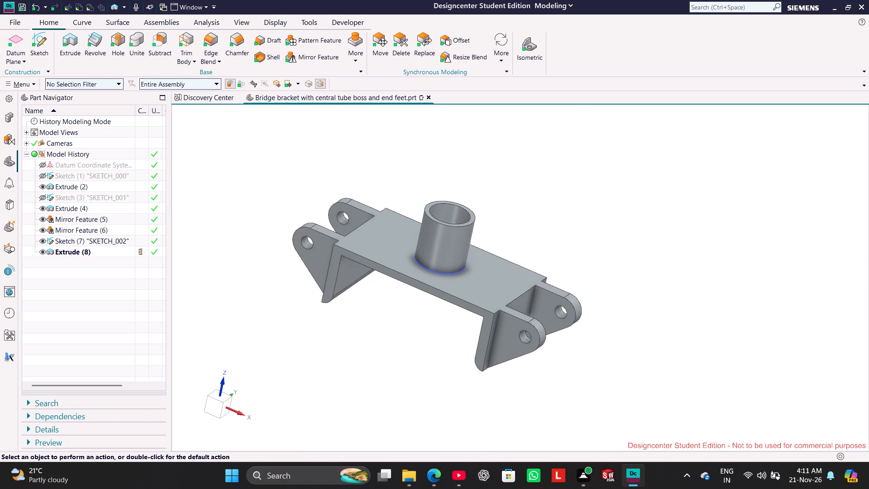
Hide the tube boss sketch.
left_click(353, 363)
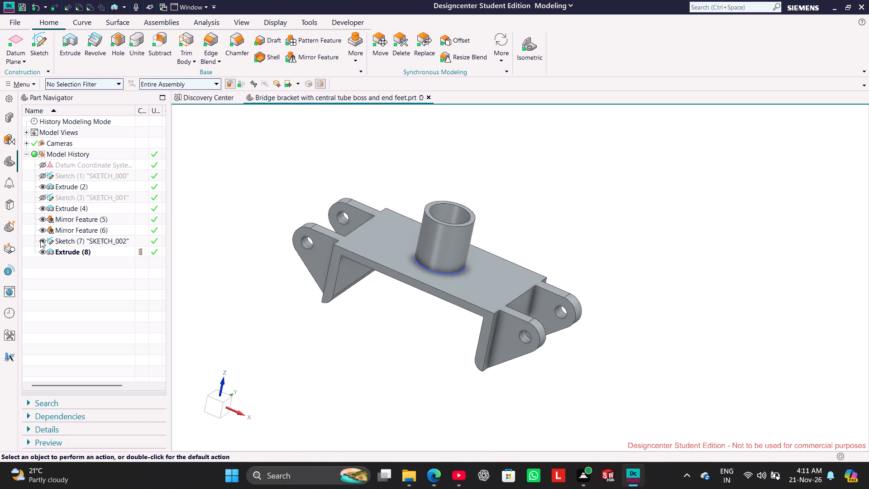
left_click(40, 240)
Start an Extrude with the tube boss's top inner circular edge as the section, taking the direction vector from that same edge.
middle_click_drag(349, 334, 346, 372)
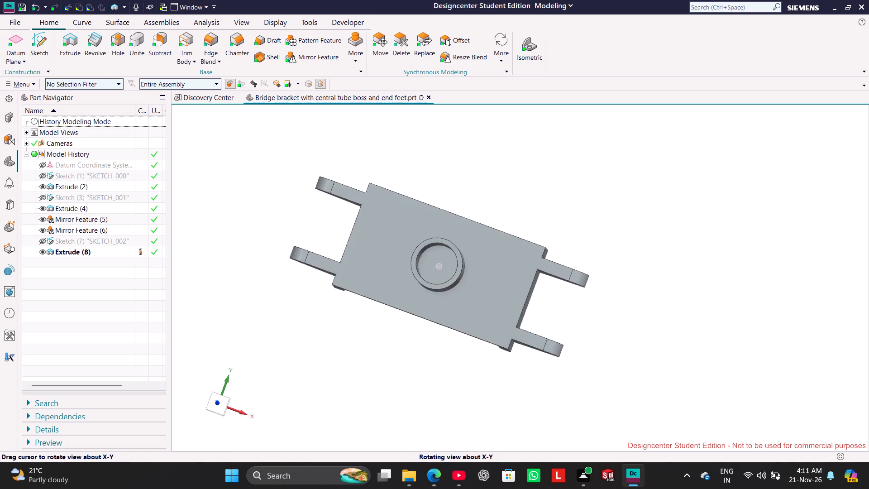
middle_click_drag(346, 372, 353, 359)
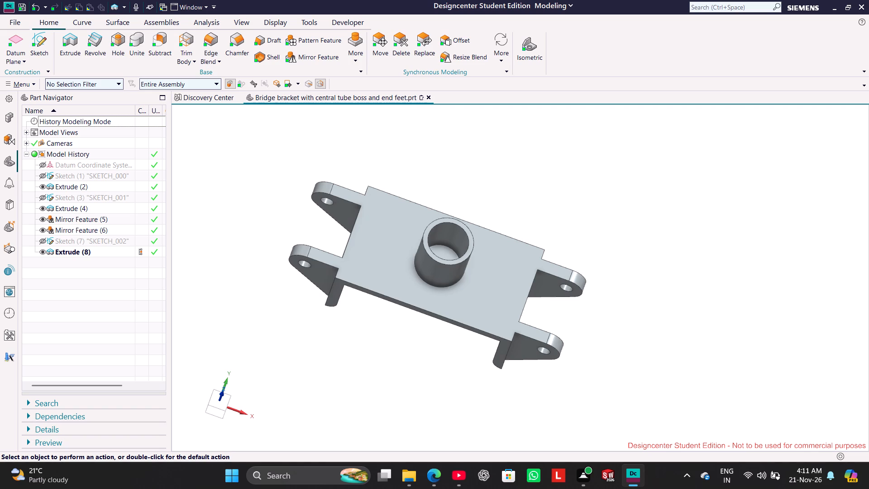
middle_click_drag(415, 361, 397, 374)
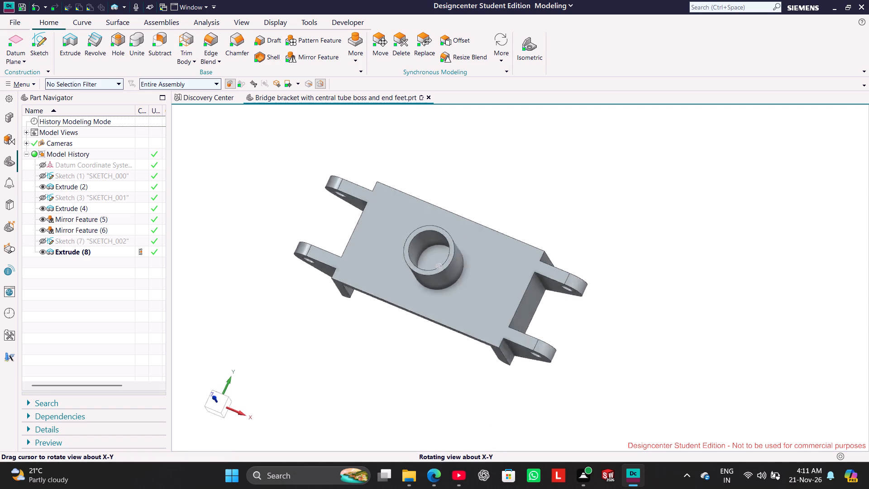
middle_click_drag(397, 374, 406, 371)
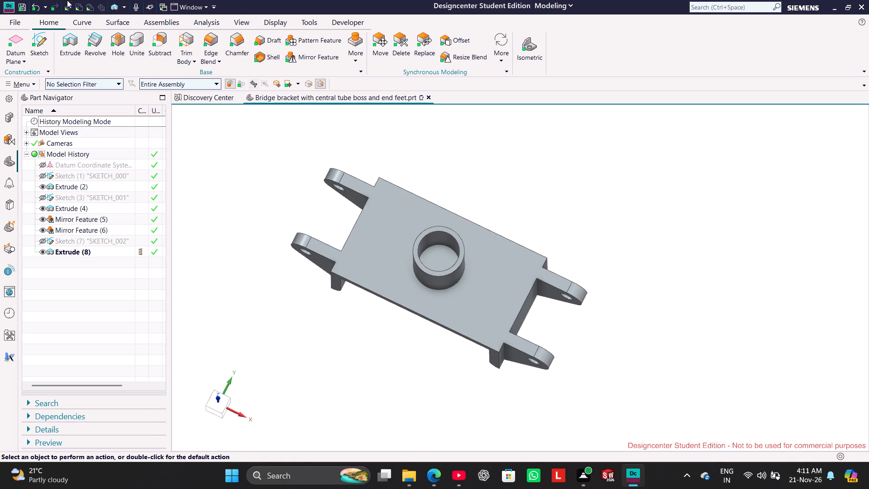
right_click(108, 238)
left_click(141, 250)
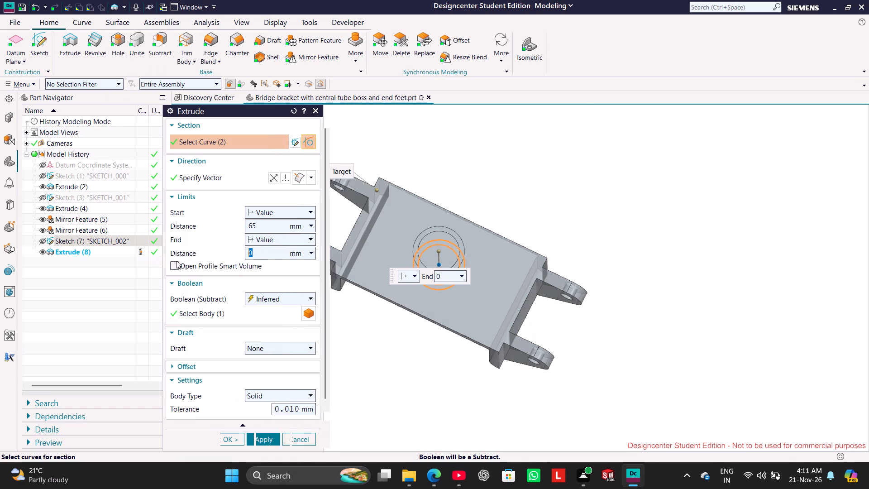
middle_click_drag(402, 354, 404, 324)
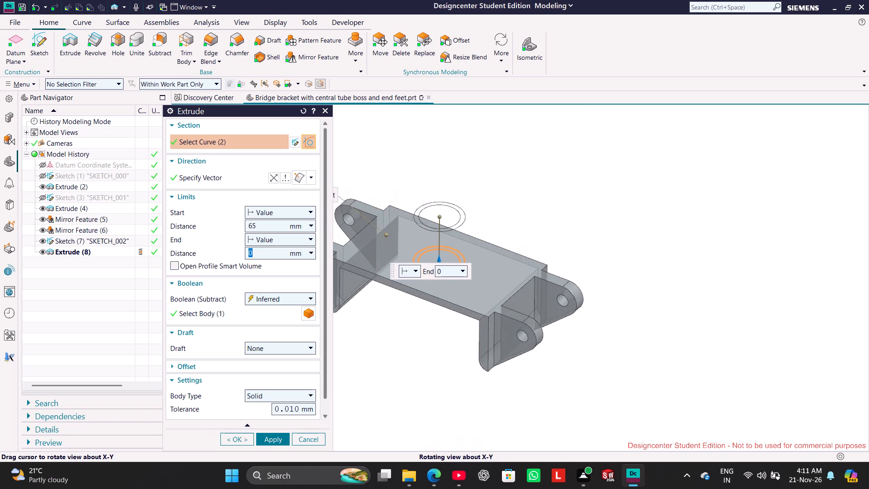
middle_click_drag(404, 324, 406, 343)
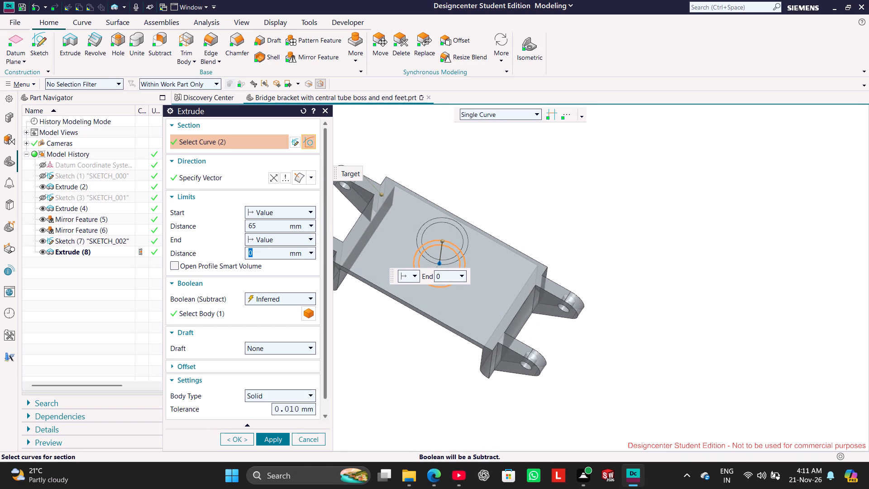
left_click(537, 114)
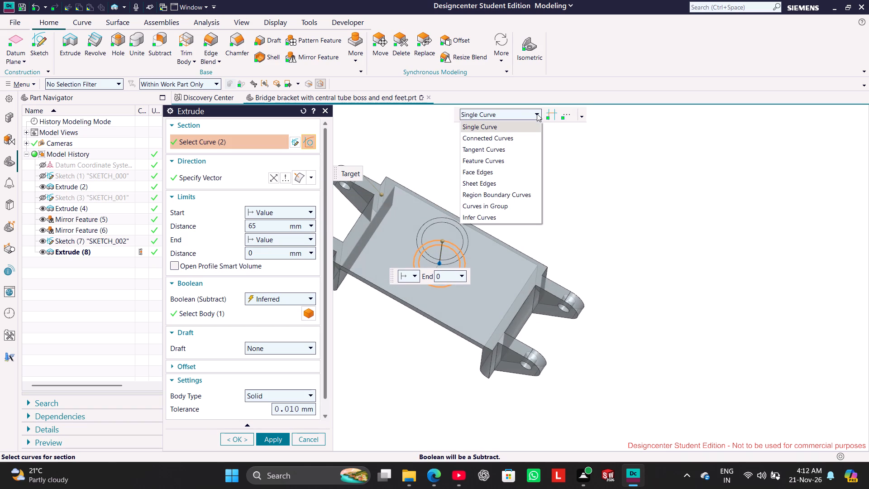
left_click(599, 167)
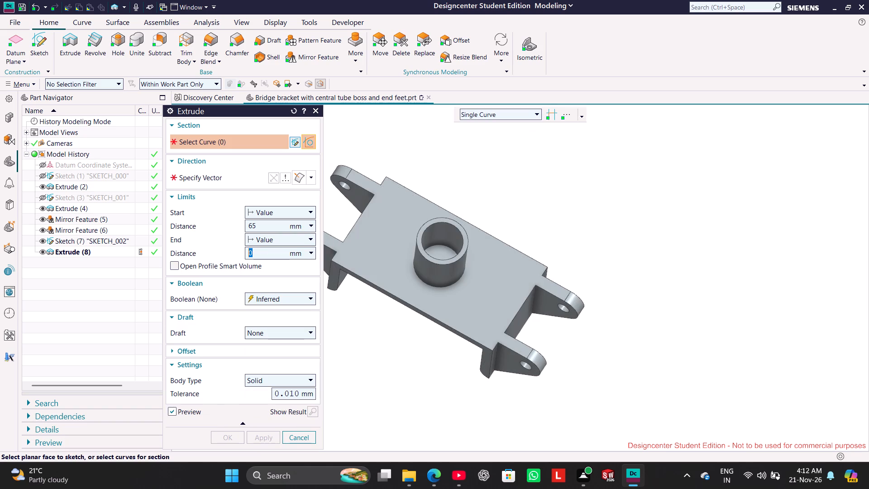
left_click(310, 180)
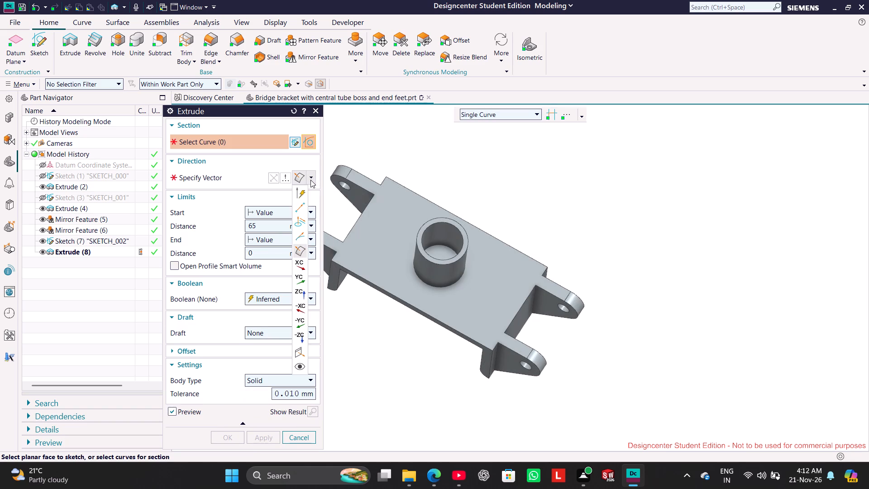
left_click(302, 222)
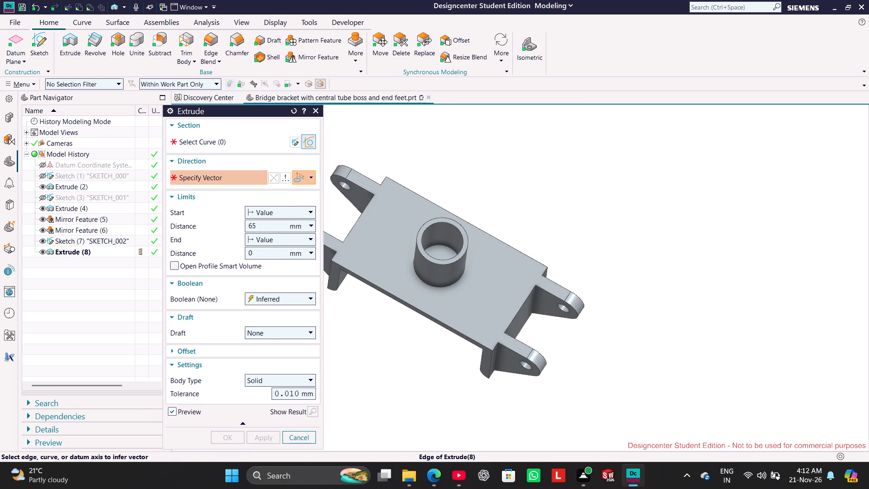
left_click(444, 261)
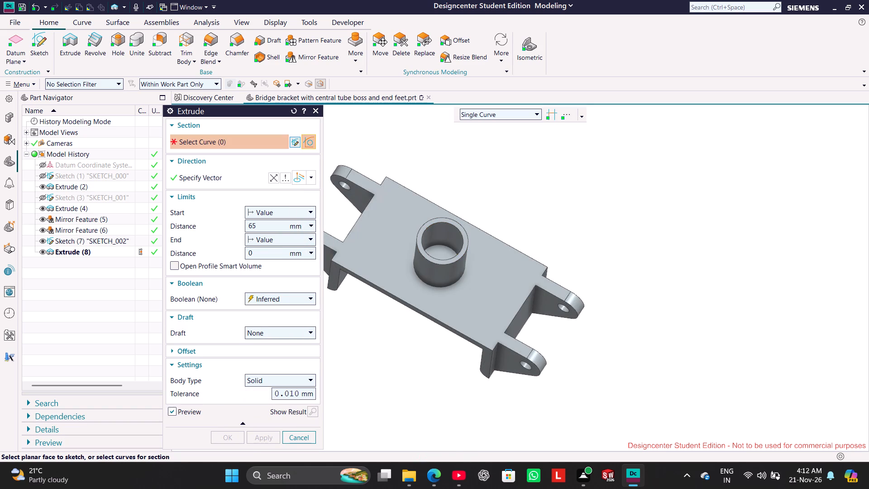
left_click(445, 261)
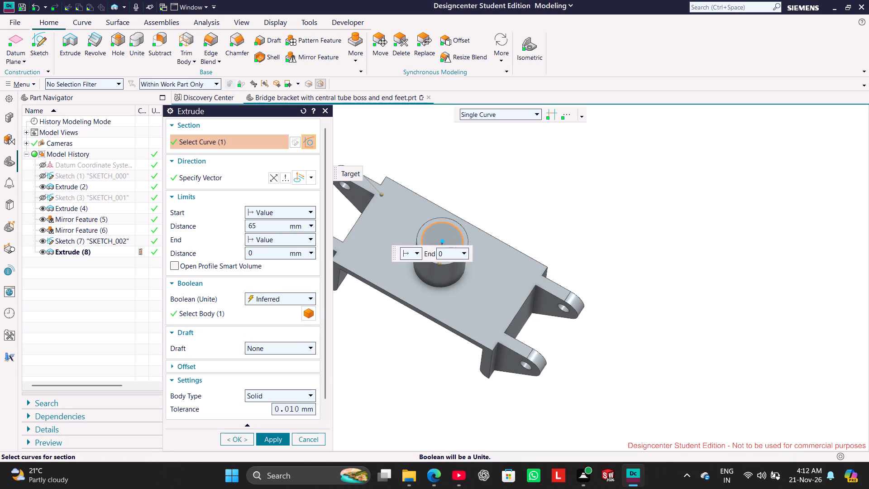
Cut the tube's inner circle through the bracket plate with start distance 80 mm, end distance 0 mm and Boolean set to Subtract.
middle_click_drag(383, 364, 396, 325)
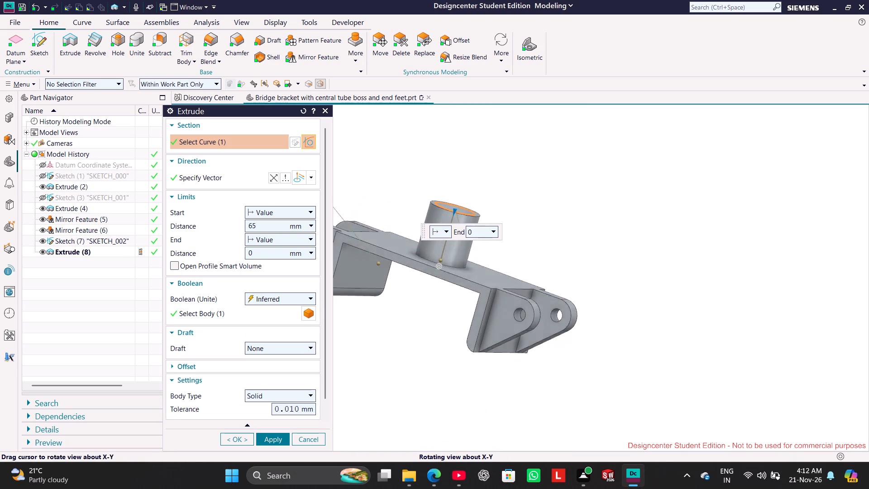
middle_click_drag(396, 325, 395, 317)
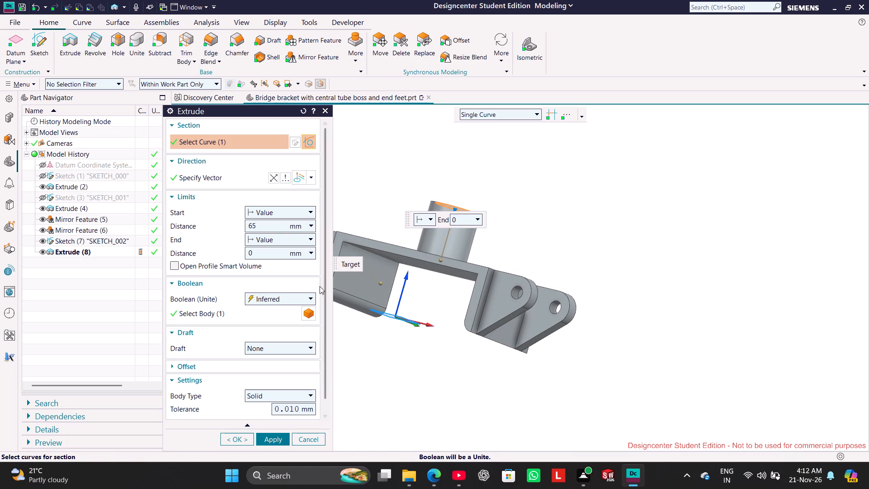
double_click(275, 223)
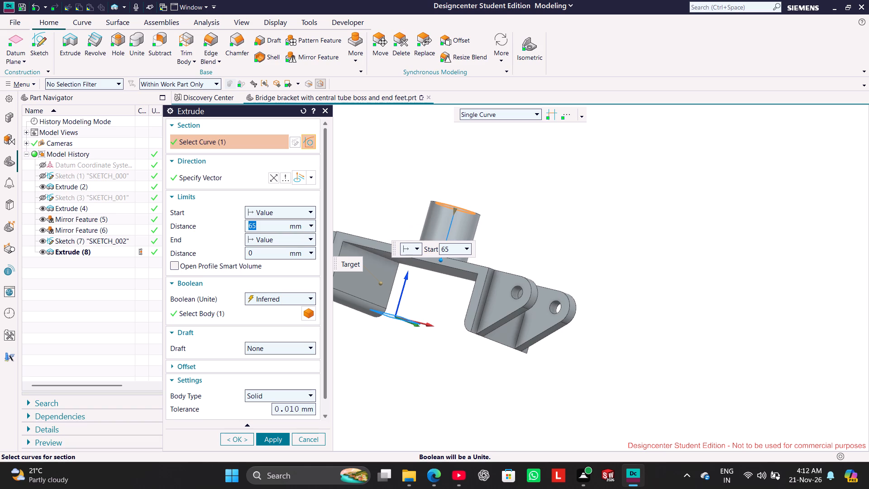
type("80")
key("Return")
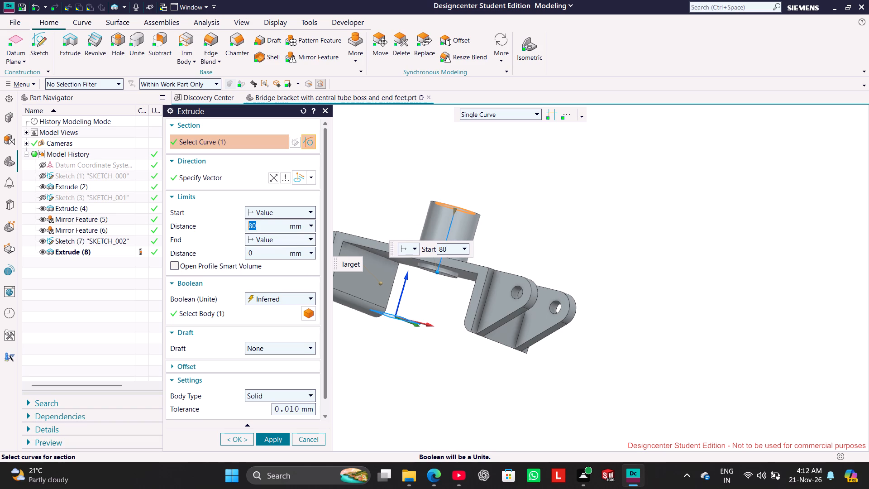
left_click(298, 302)
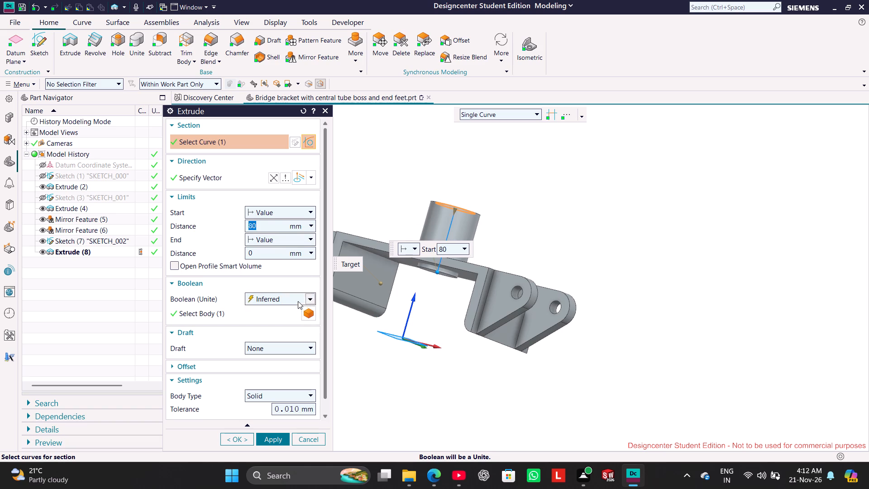
left_click(286, 332)
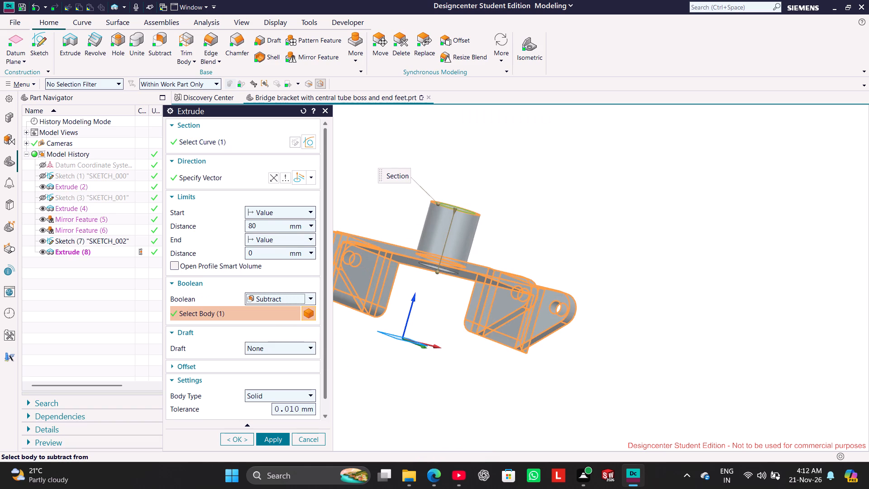
left_click(280, 441)
left_click(309, 443)
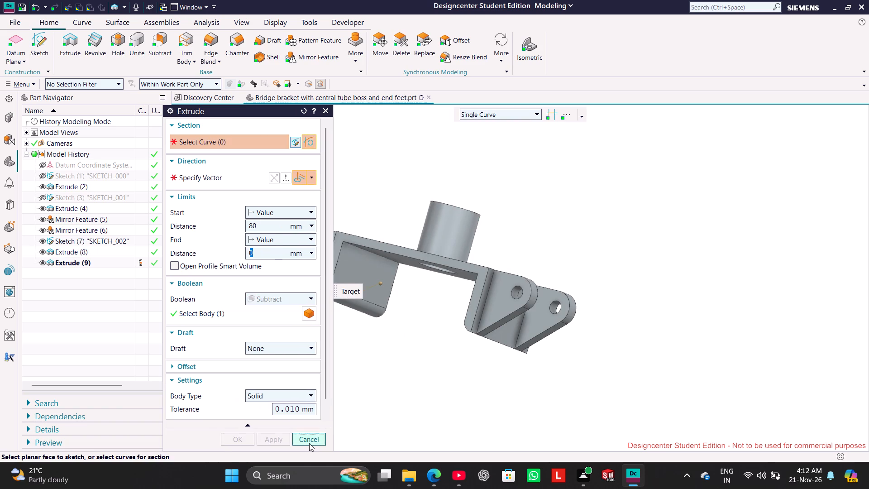
Chamfer the outer circular edge where the tube boss meets the plate, using Offset and Angle with 5 mm distance and 45° angle.
middle_click_drag(357, 398, 353, 433)
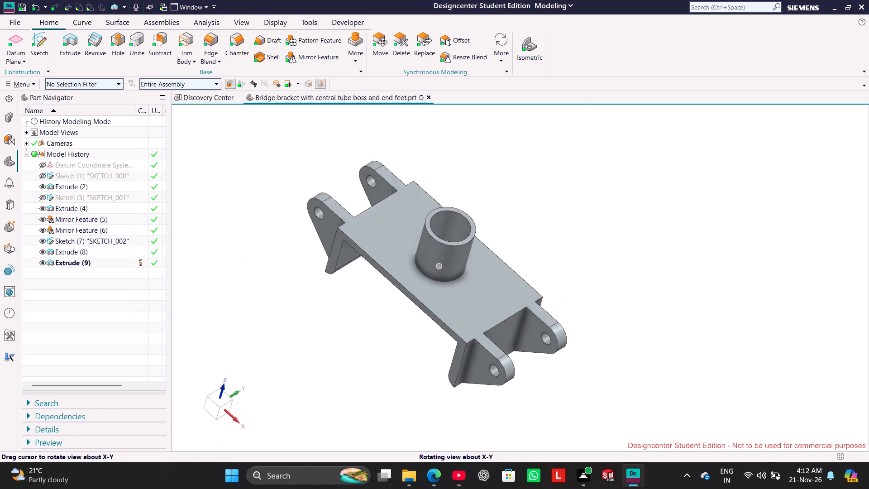
middle_click_drag(353, 433, 354, 423)
left_click(528, 64)
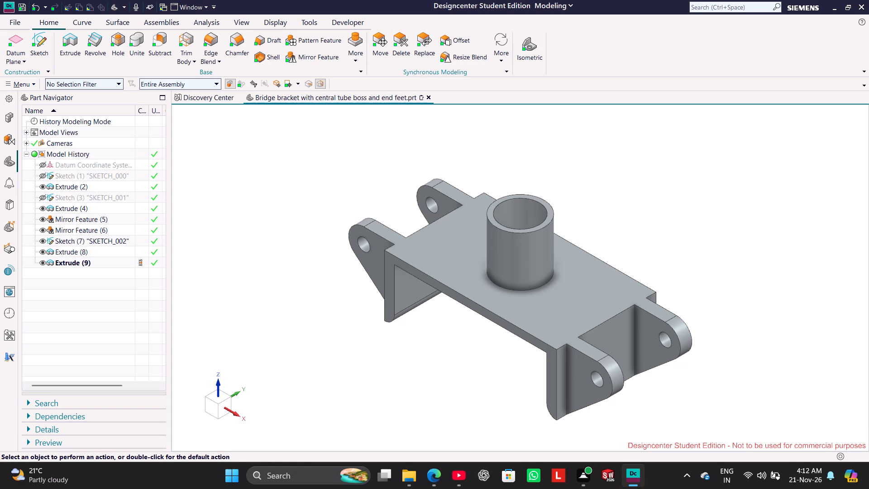
left_click(233, 44)
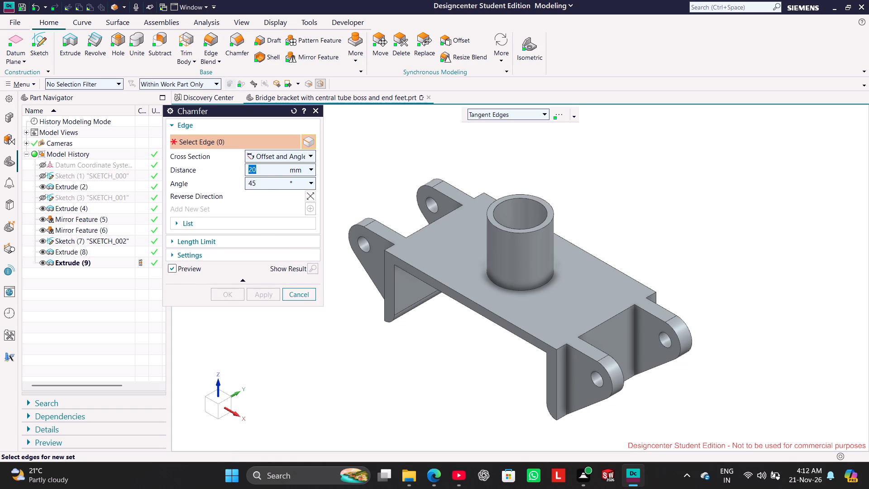
key("5")
key("Return")
left_click(525, 289)
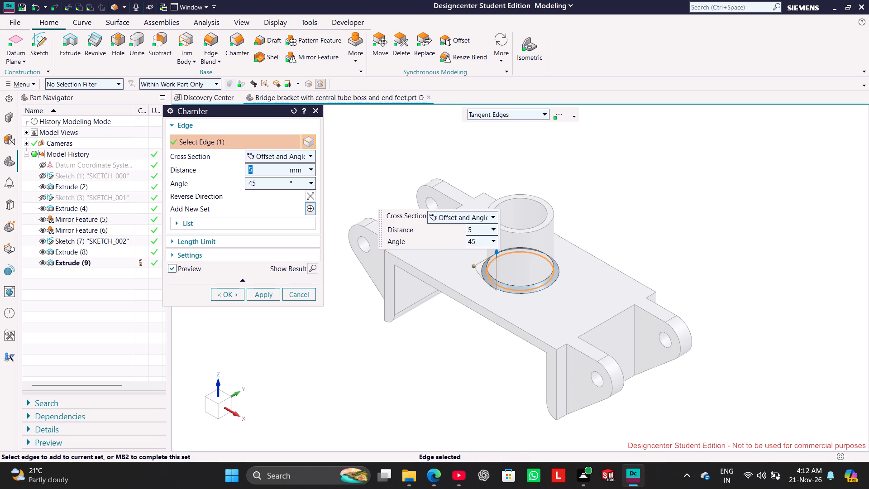
left_click(269, 292)
left_click(307, 299)
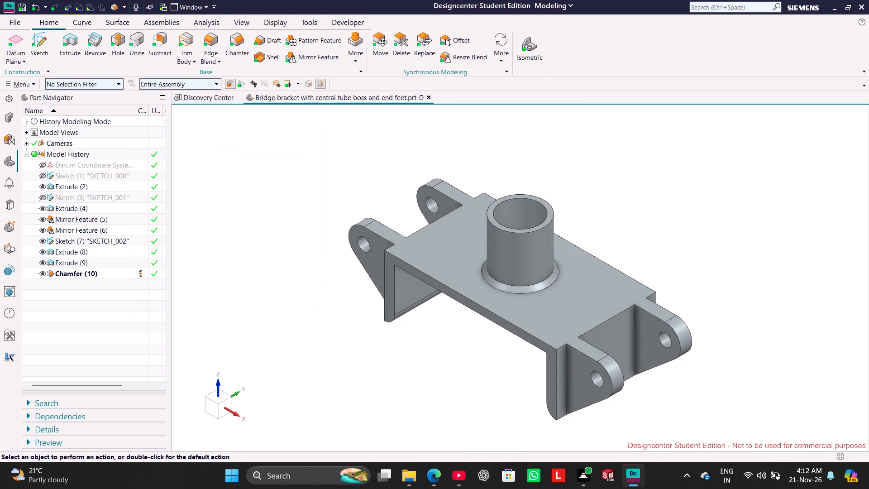
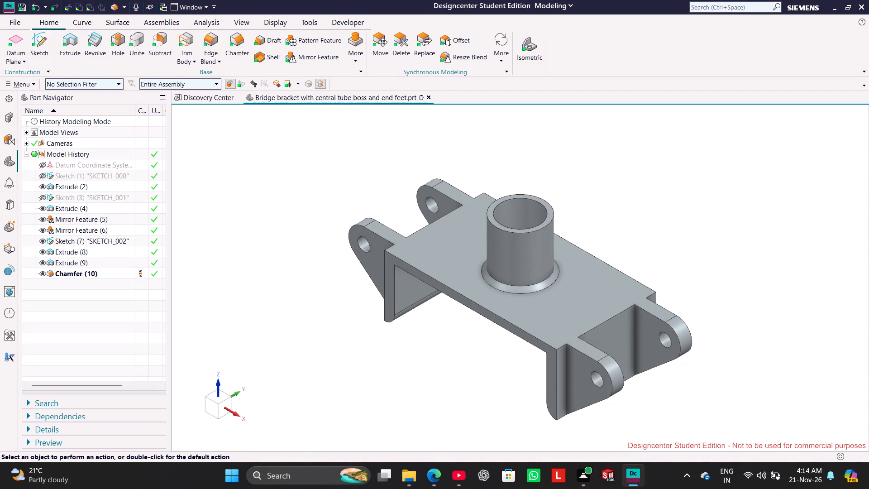
Stop the journal recording.
left_click(334, 24)
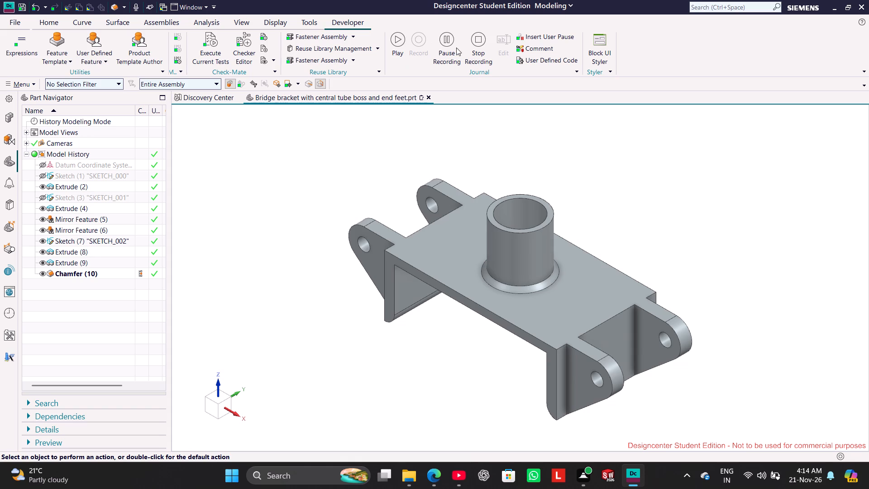
left_click(471, 46)
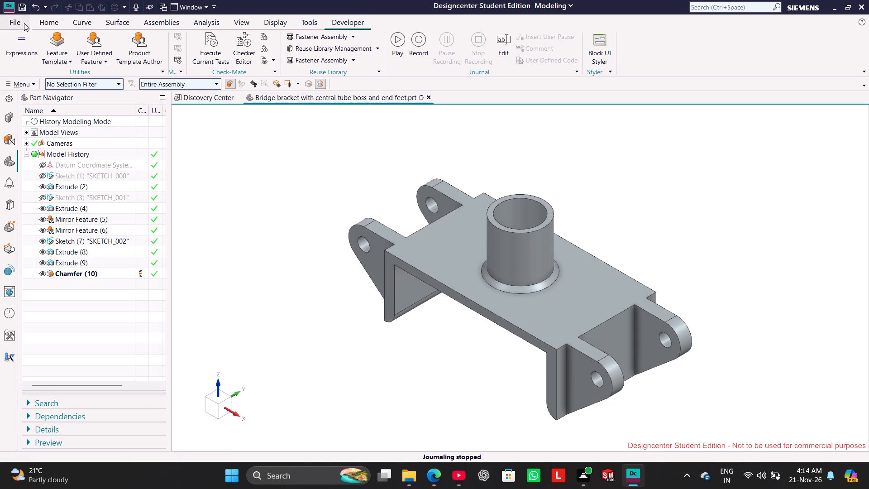
Save the bridge bracket part file.
left_click(20, 6)
triple_click(20, 6)
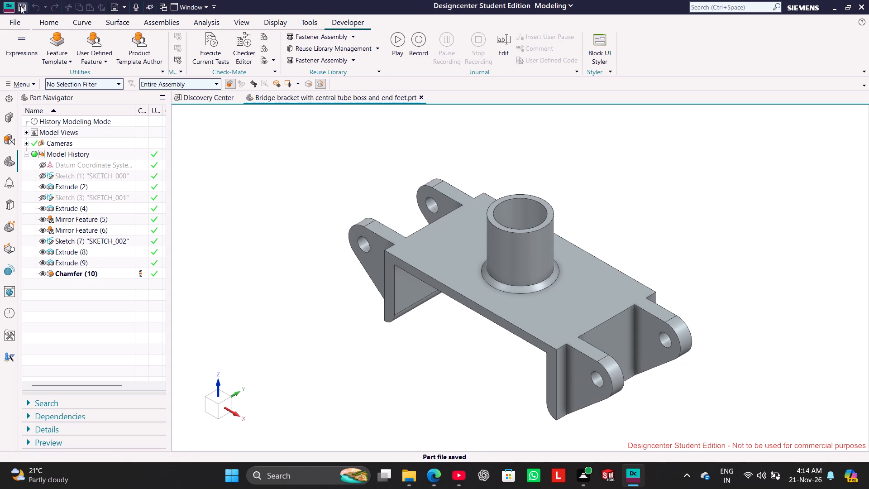
Print the current display with Microsoft Print to PDF, saving it in Tasks Done as "Bridge bracket with central tube boss and end feet".
left_click(14, 21)
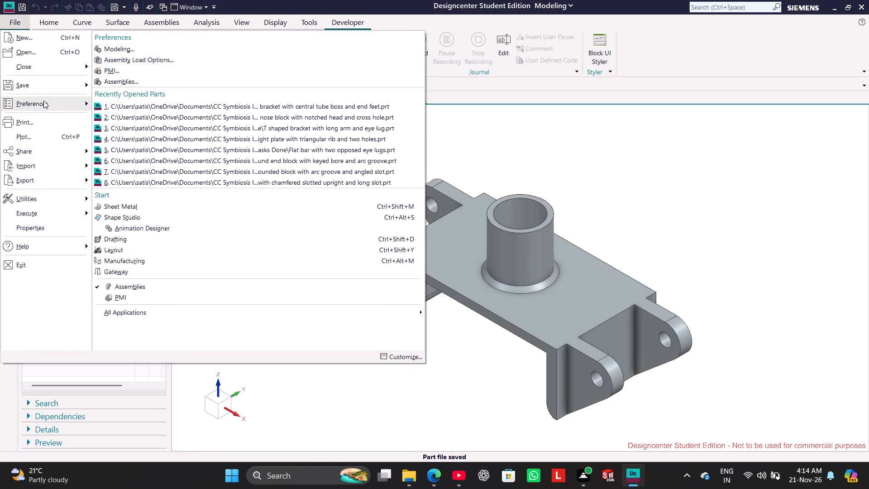
left_click(43, 125)
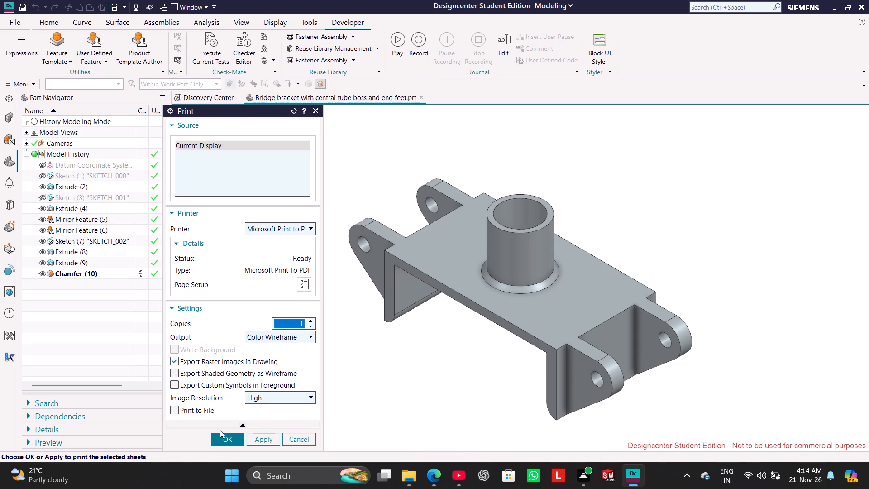
left_click(226, 439)
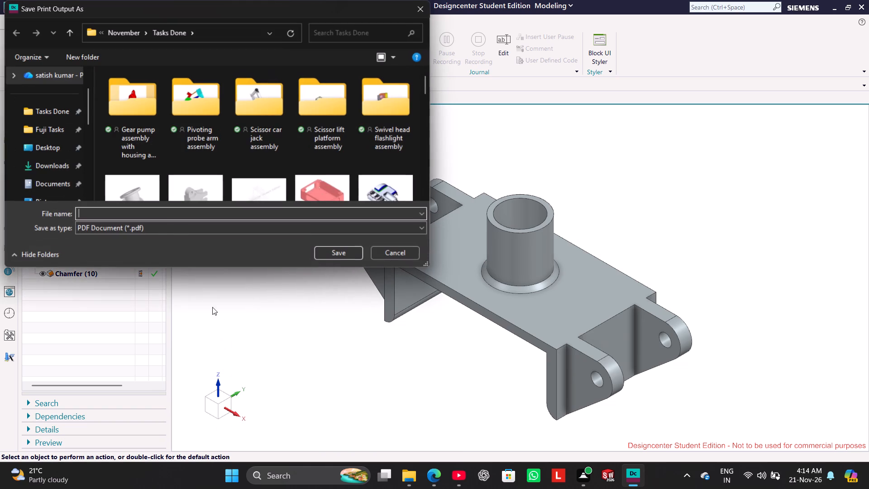
right_click(161, 216)
left_click(211, 265)
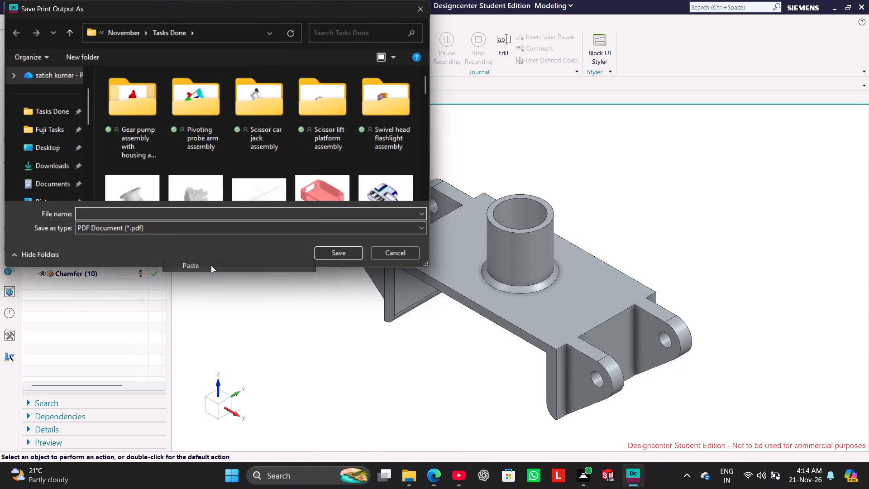
left_click(336, 258)
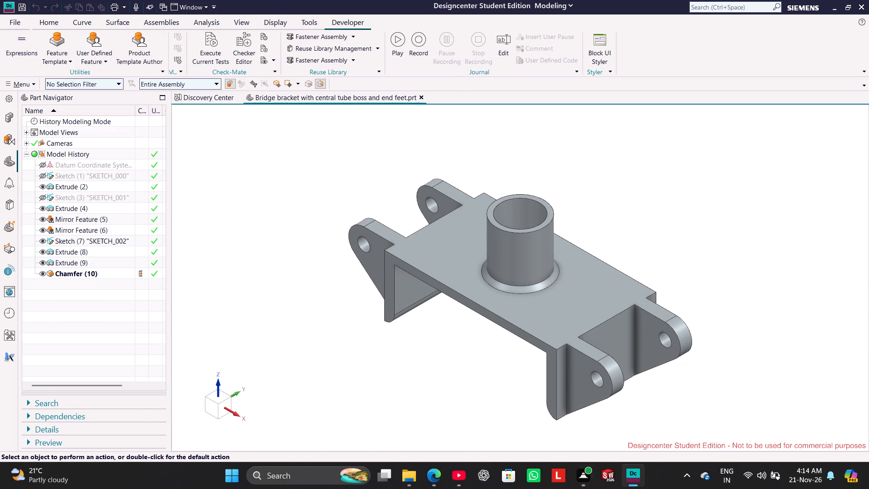
Close the bridge bracket part.
left_click(424, 97)
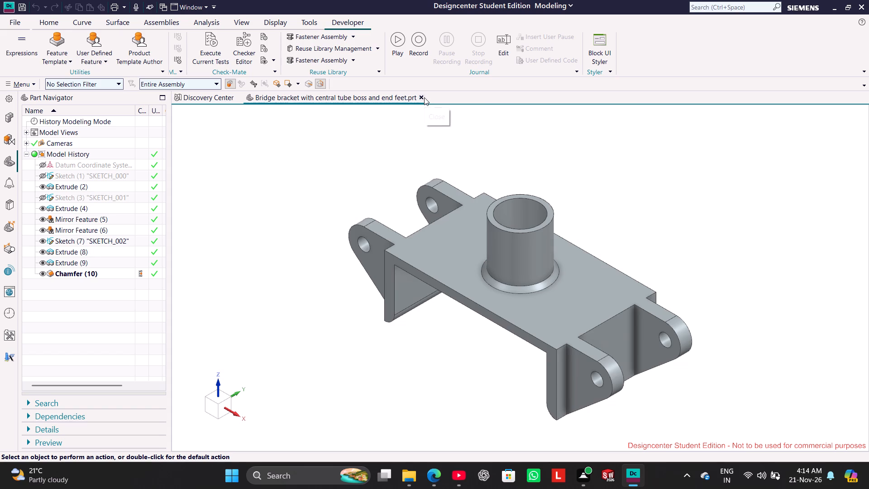